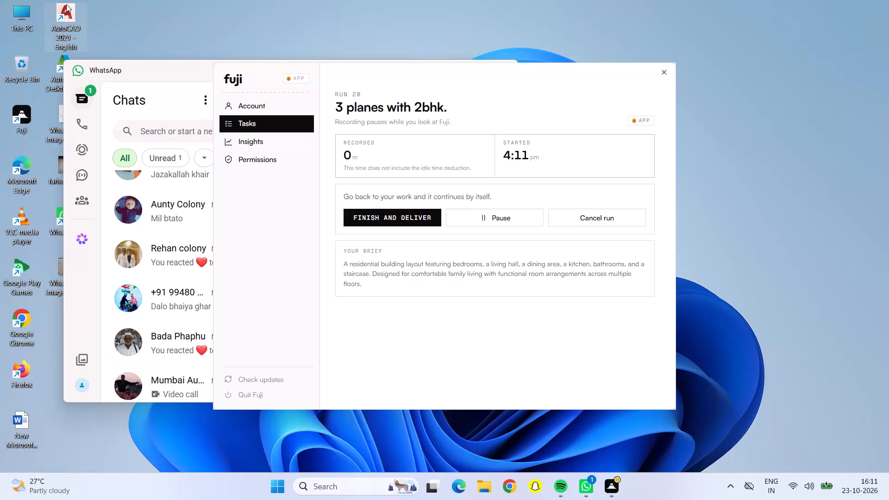
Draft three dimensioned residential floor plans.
Launch AutoCAD 2021 from the desktop.
{"action": "left_click", "coordinate": [67, 21]}
{"action": "left_click", "coordinate": [67, 21]}
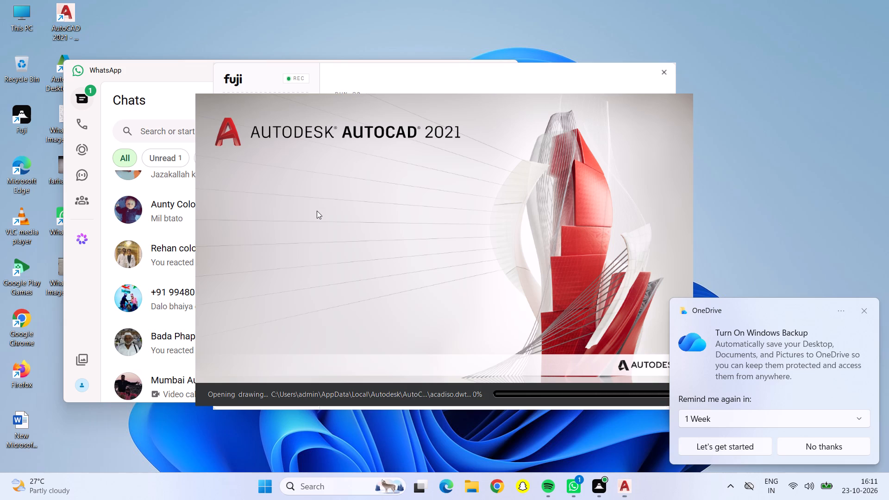
{"action": "left_click", "coordinate": [317, 211]}
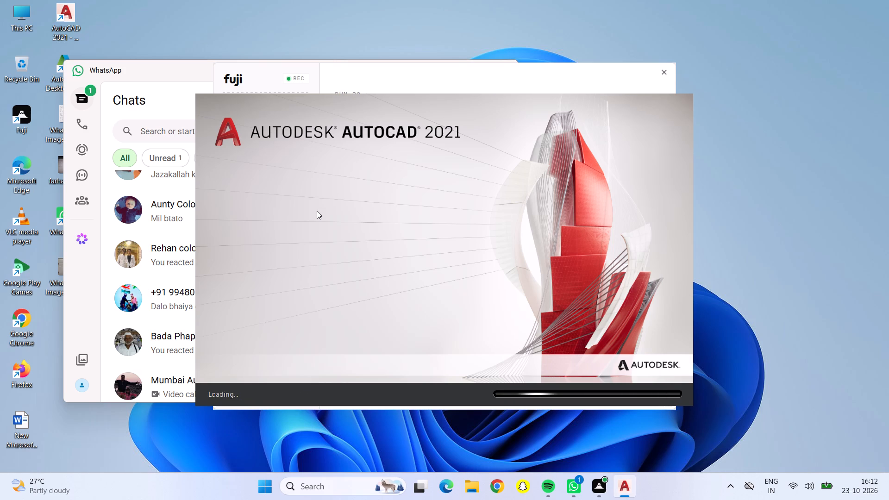
{"action": "key", "text": "Return"}
{"action": "key", "text": "Return"}
{"action": "key", "text": "Return"}
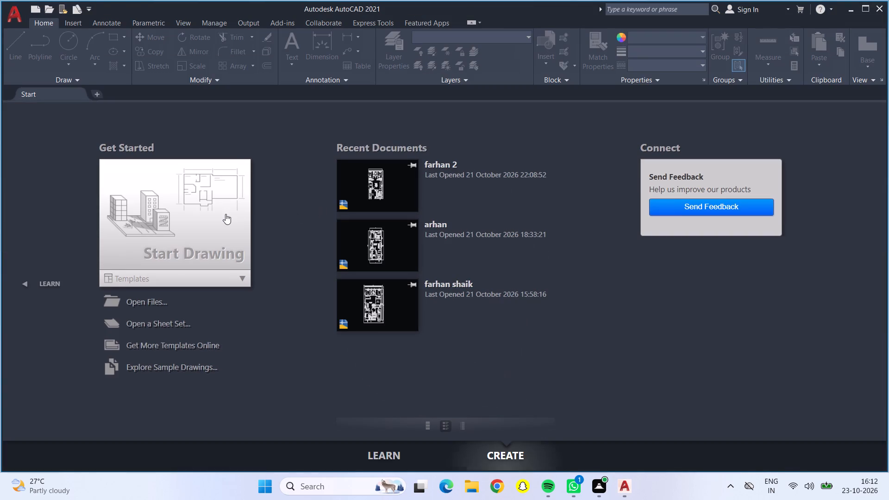
Start a new blank drawing.
{"action": "left_click", "coordinate": [219, 213]}
{"action": "left_click", "coordinate": [174, 223]}
{"action": "double_click", "coordinate": [174, 223]}
{"action": "left_click", "coordinate": [177, 238]}
{"action": "left_click", "coordinate": [178, 243]}
{"action": "left_click", "coordinate": [182, 249]}
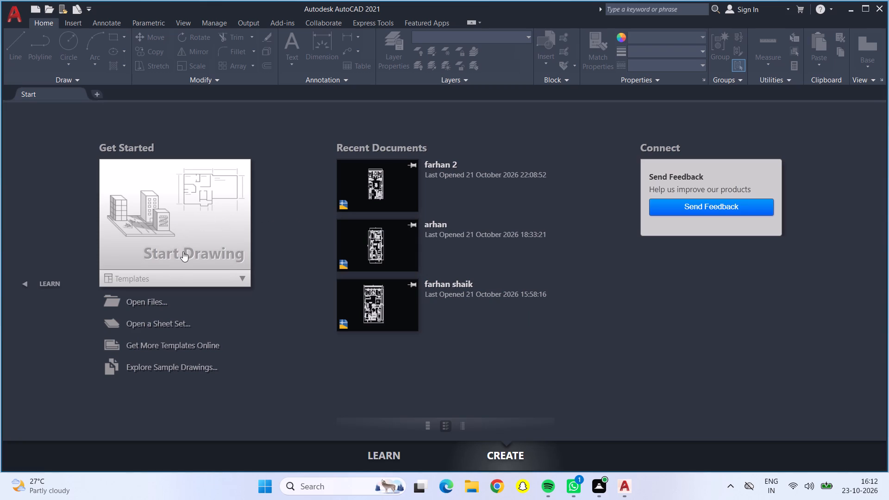
{"action": "double_click", "coordinate": [183, 251]}
{"action": "key", "text": "Return"}
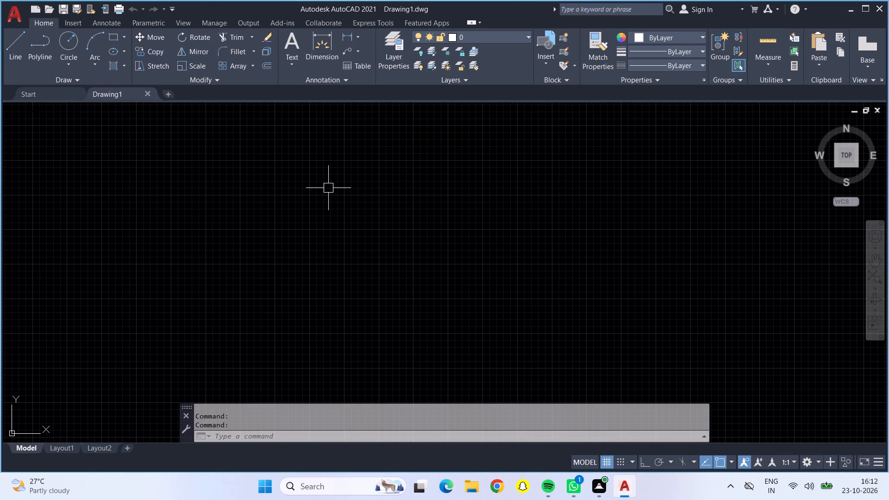
Configure the drawing units to Engineering length type with a precision of 0'-0".
{"action": "key", "text": "Escape"}
{"action": "type", "text": "un"}
{"action": "key", "text": "Return"}
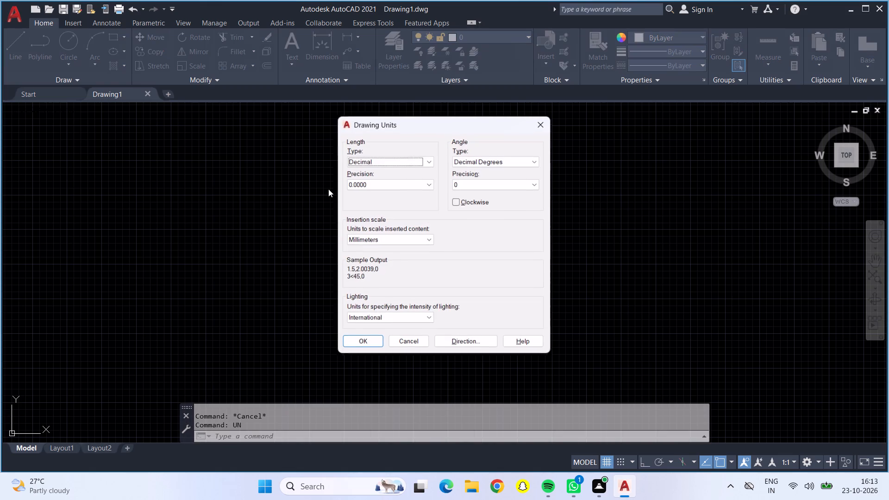
{"action": "left_click", "coordinate": [413, 163]}
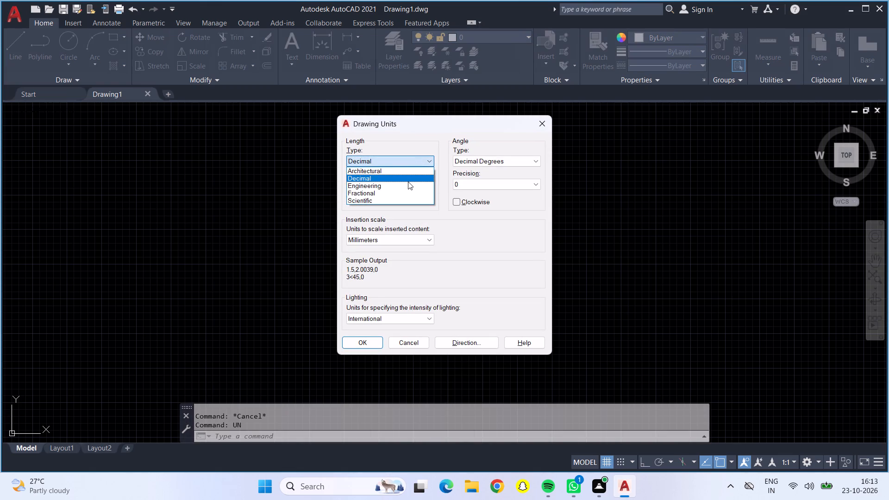
{"action": "left_click", "coordinate": [407, 180]}
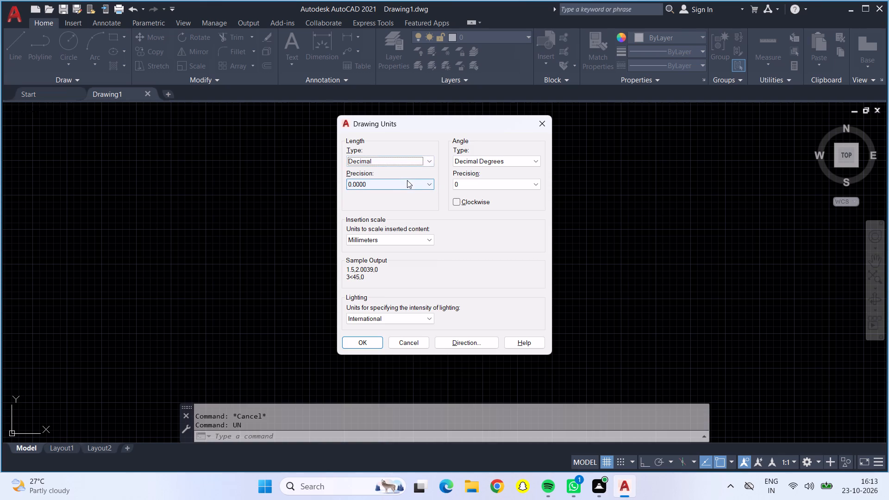
{"action": "left_click", "coordinate": [417, 158]}
{"action": "left_click", "coordinate": [399, 184]}
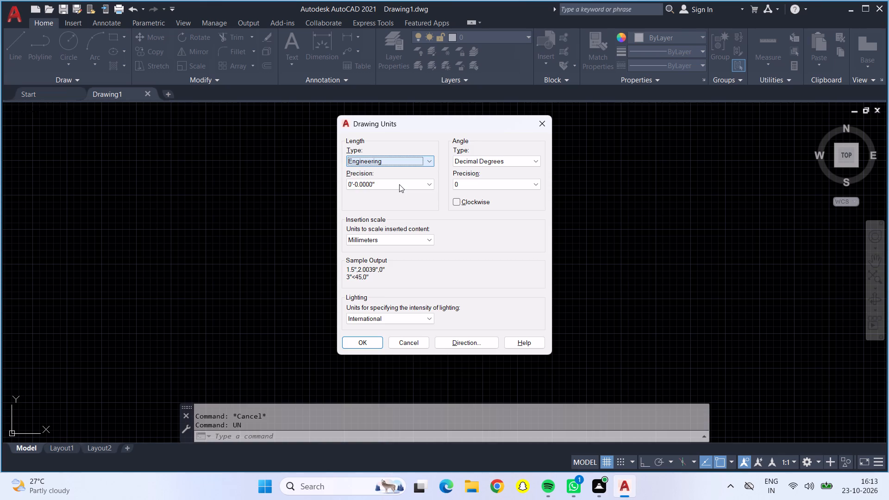
{"action": "left_click", "coordinate": [399, 184]}
{"action": "left_click", "coordinate": [395, 194]}
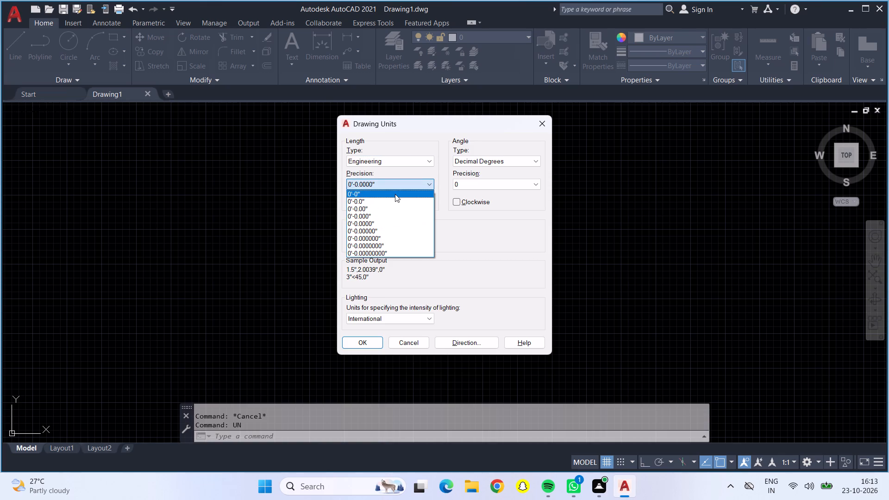
{"action": "left_click", "coordinate": [385, 238]}
{"action": "left_click", "coordinate": [376, 256]}
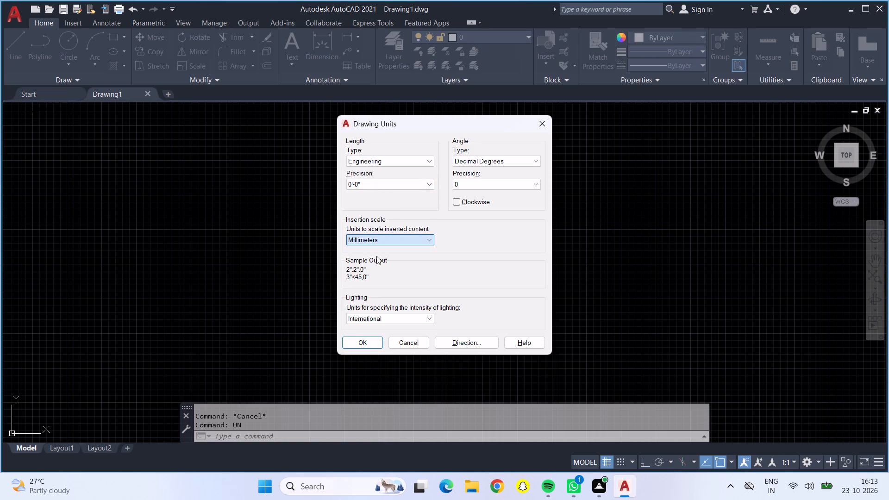
{"action": "left_click", "coordinate": [356, 344]}
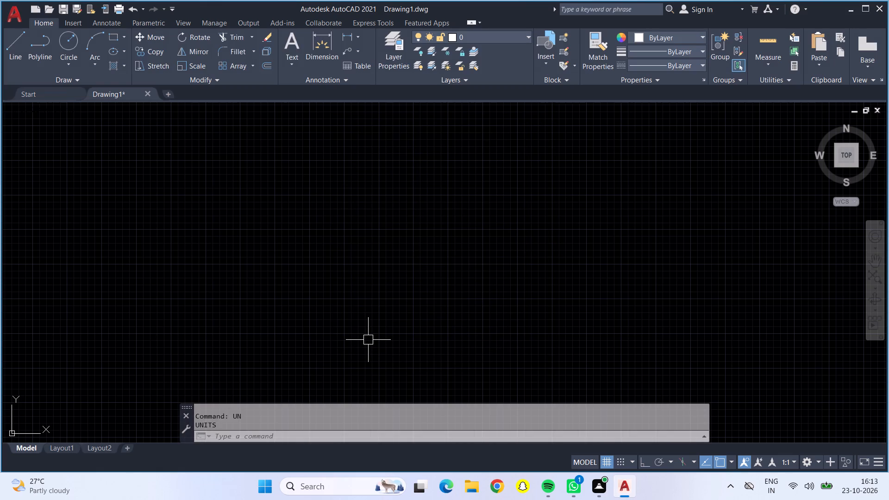
Modify the ISO-25 dimension style's primary units to Engineering format with 0'-0" precision.
{"action": "key", "text": "d"}
{"action": "key", "text": "Return"}
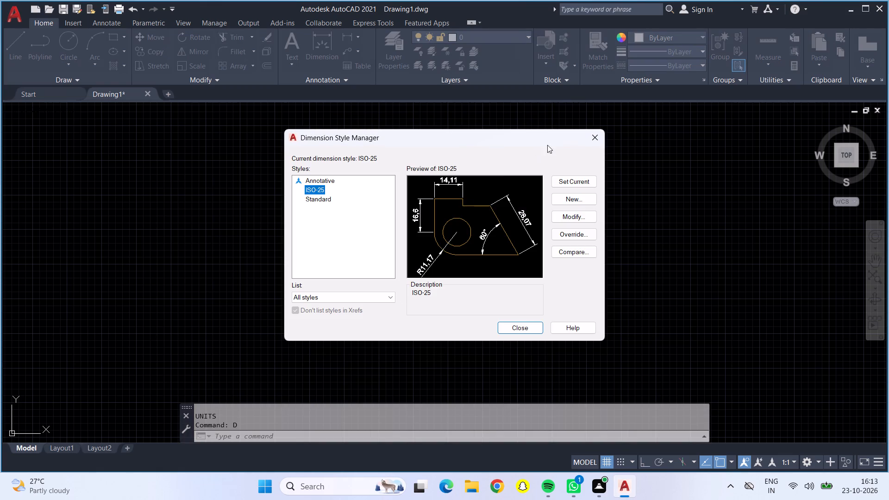
{"action": "left_click", "coordinate": [576, 215]}
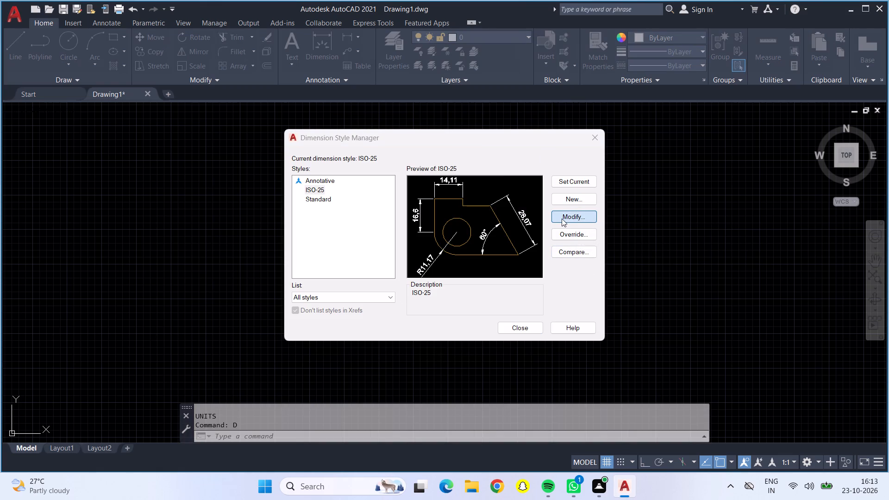
{"action": "left_click", "coordinate": [562, 219]}
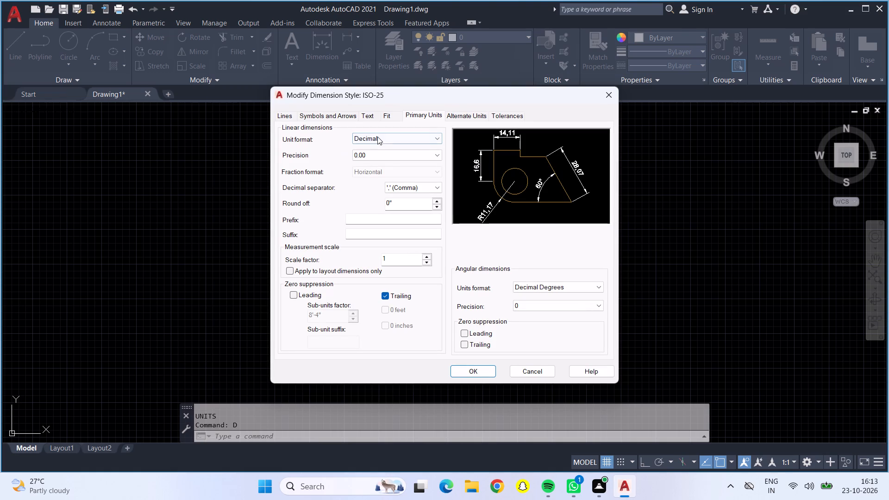
{"action": "left_click", "coordinate": [377, 137]}
{"action": "left_click", "coordinate": [374, 162]}
{"action": "left_click", "coordinate": [371, 157]}
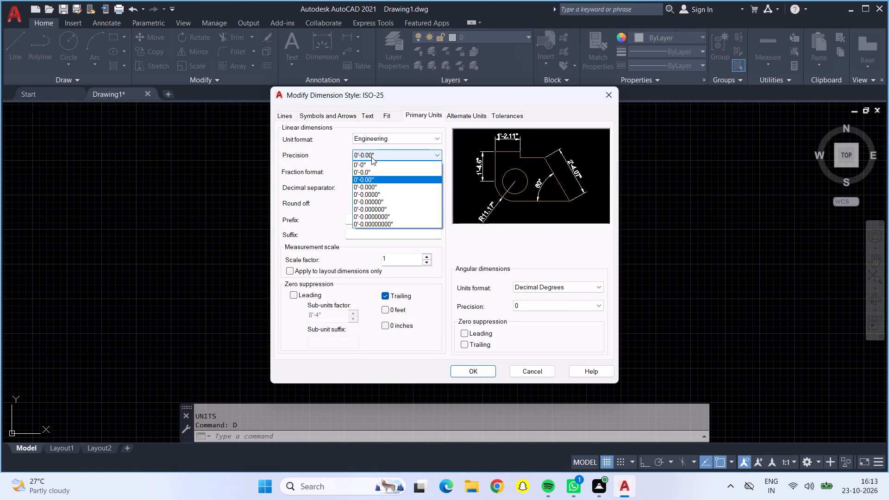
{"action": "left_click", "coordinate": [373, 158]}
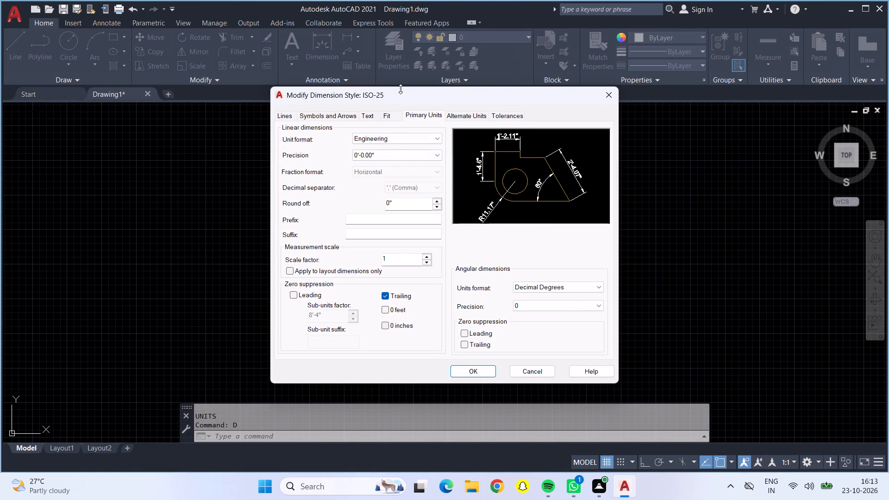
{"action": "left_click", "coordinate": [383, 156]}
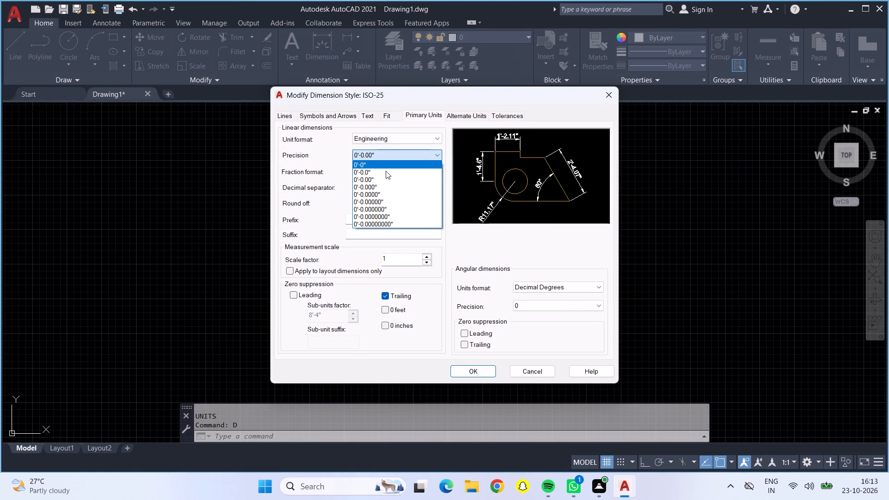
{"action": "left_click", "coordinate": [384, 162]}
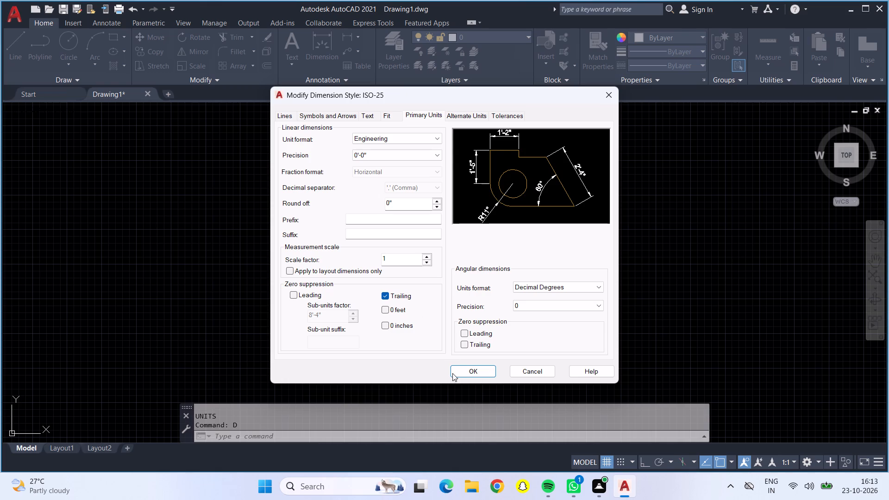
{"action": "left_click", "coordinate": [456, 366]}
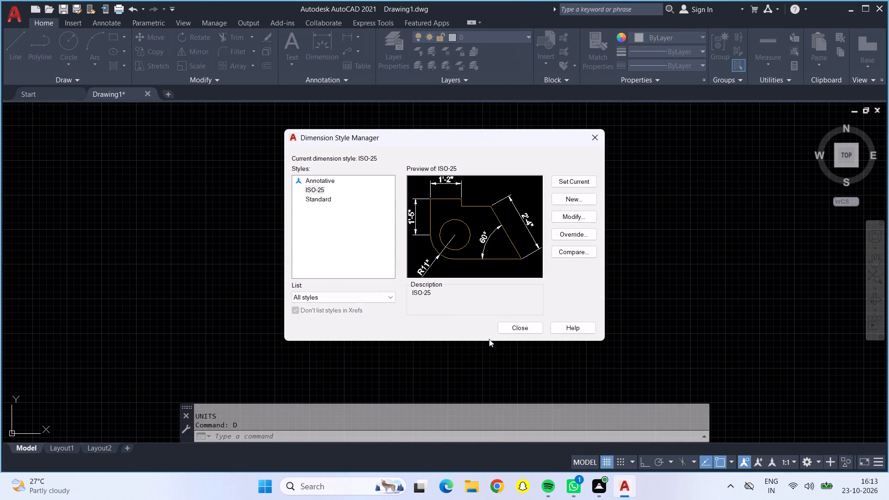
{"action": "left_click", "coordinate": [506, 327]}
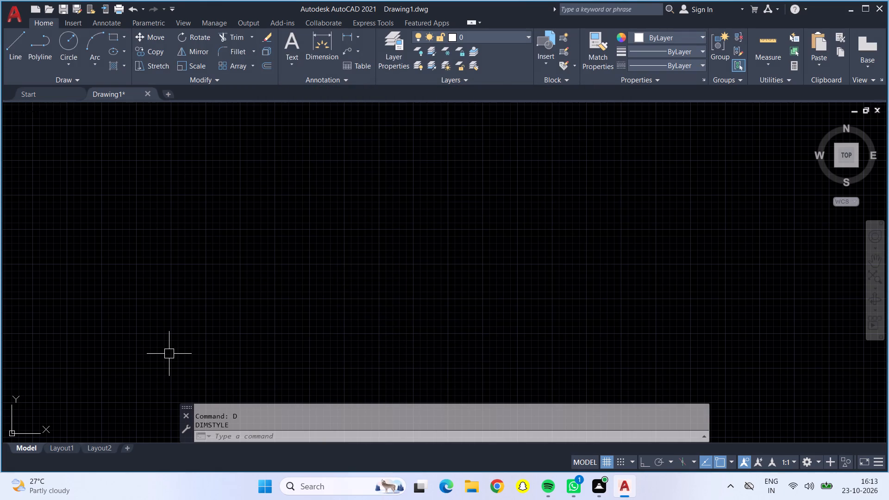
Create a new layer in the Layer Properties Manager and set its color to red.
{"action": "type", "text": "la\\"}
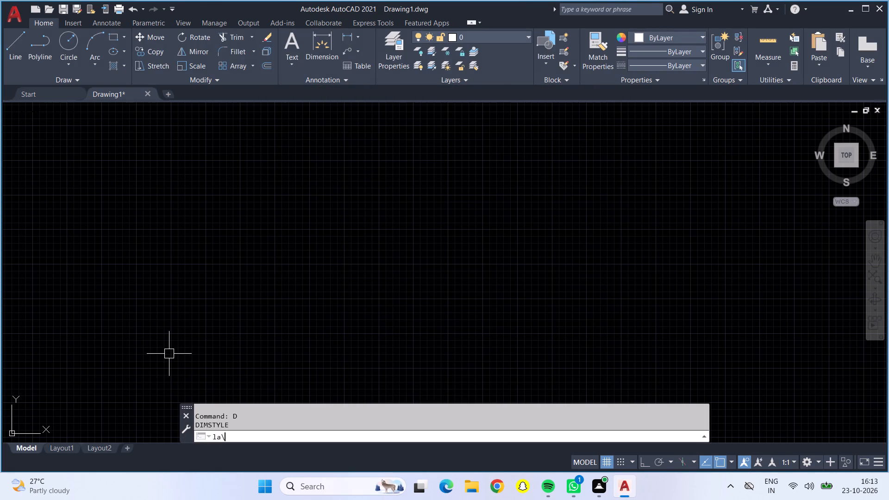
{"action": "key", "text": "BackSpace"}
{"action": "key", "text": "Return"}
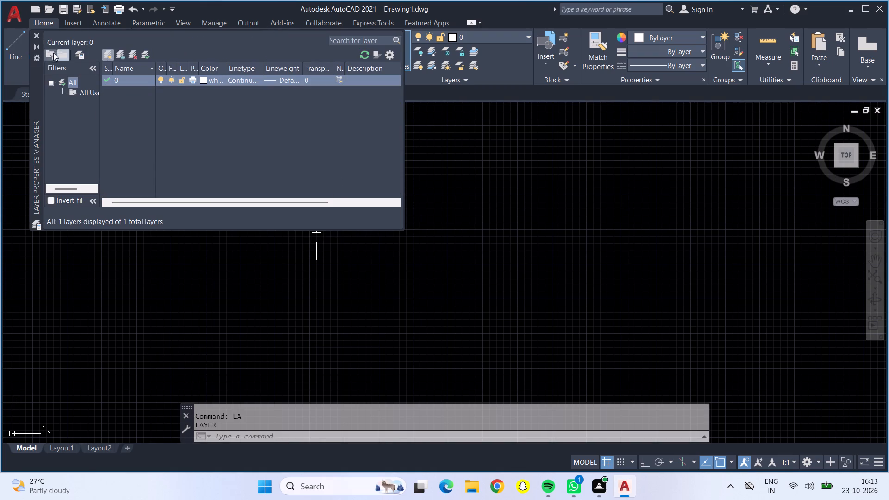
{"action": "left_click", "coordinate": [109, 51]}
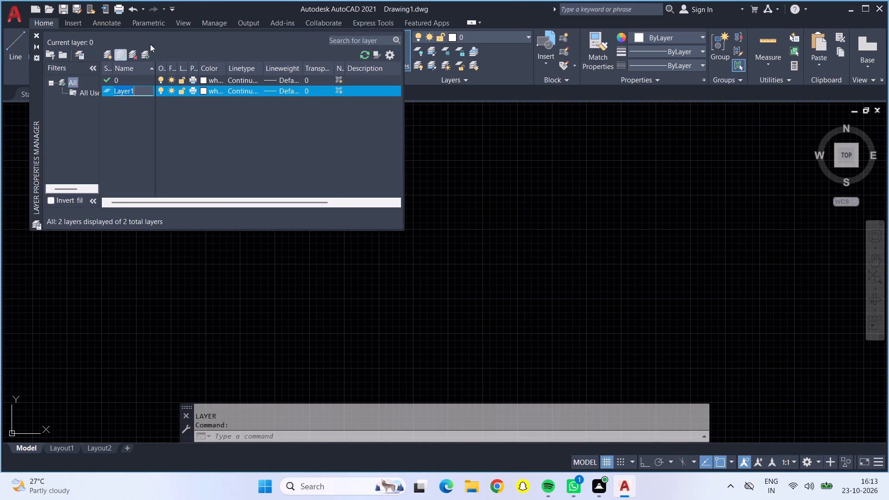
{"action": "left_click", "coordinate": [202, 87]}
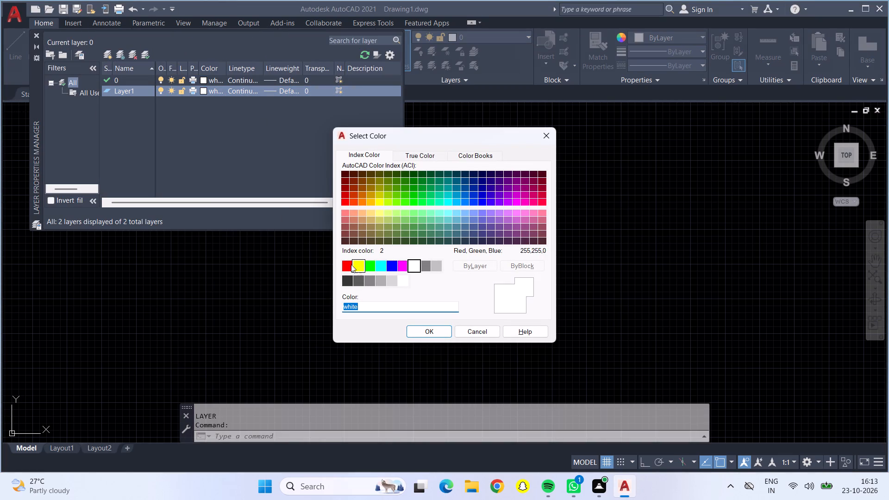
{"action": "left_click", "coordinate": [347, 264]}
{"action": "left_click", "coordinate": [413, 338]}
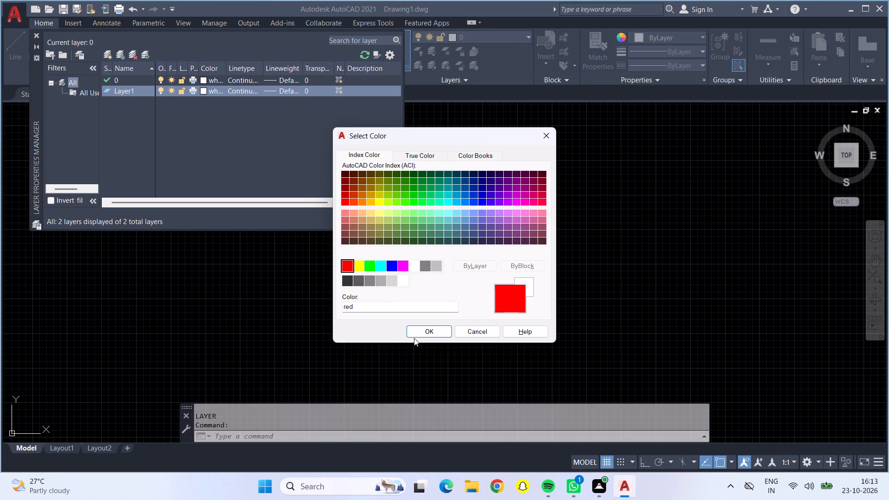
{"action": "left_click", "coordinate": [426, 331]}
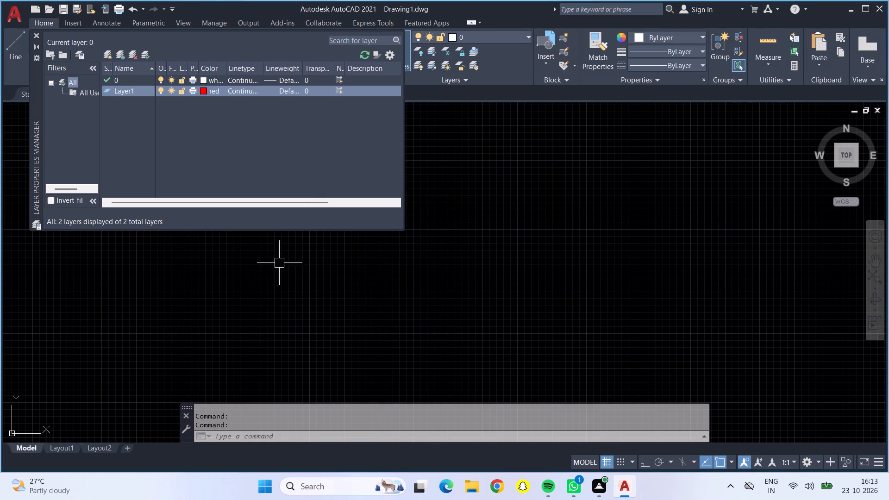
Create a second new layer and set its color to cyan.
{"action": "left_click", "coordinate": [108, 55]}
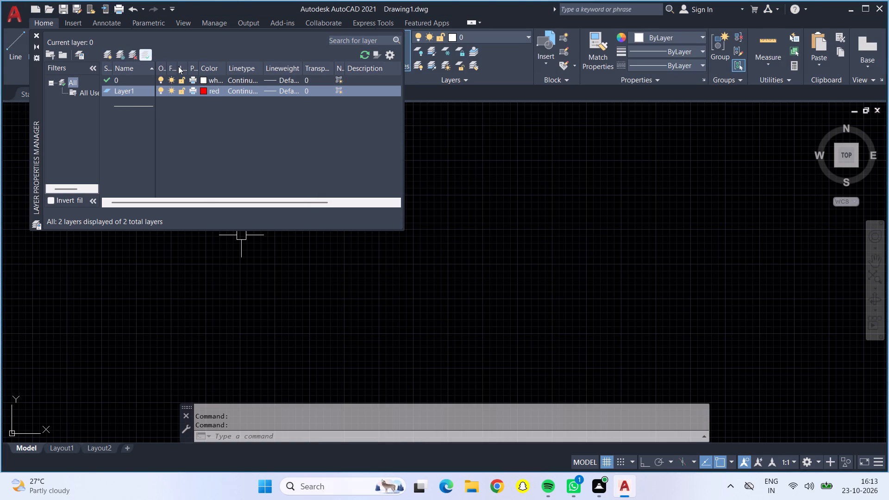
{"action": "left_click", "coordinate": [204, 102]}
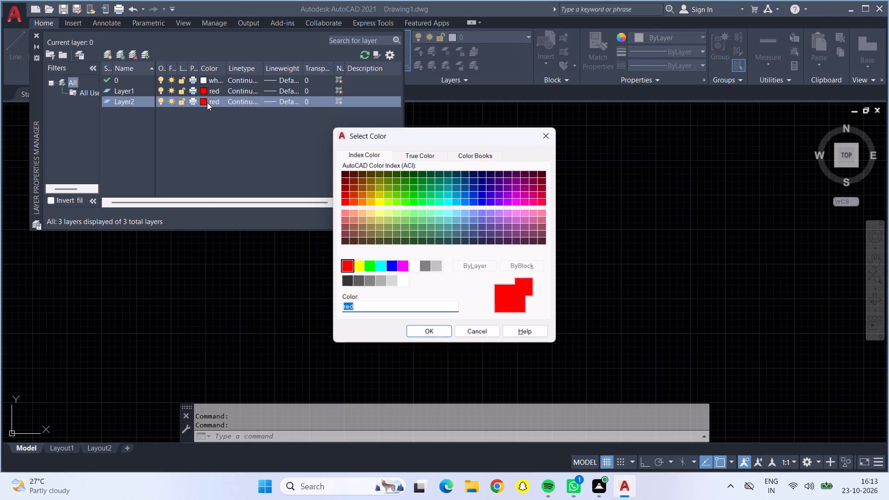
{"action": "left_click", "coordinate": [379, 266]}
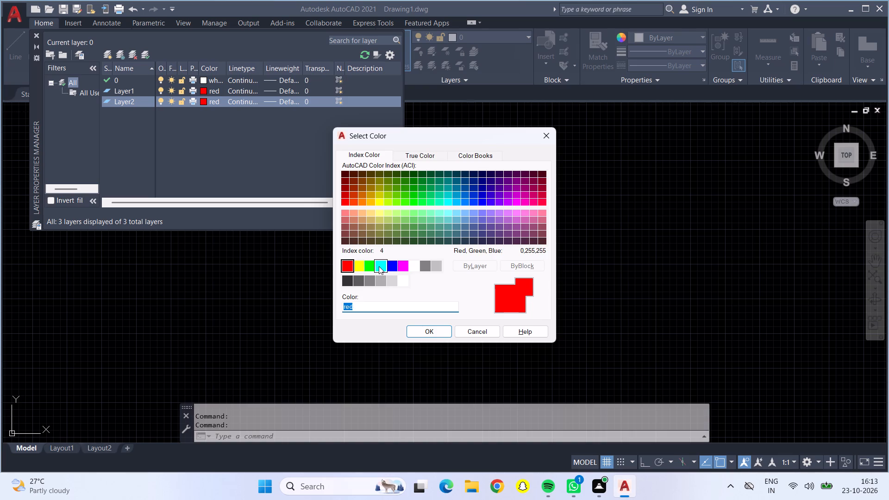
{"action": "left_click_drag", "start_coordinate": [418, 326], "coordinate": [423, 325]}
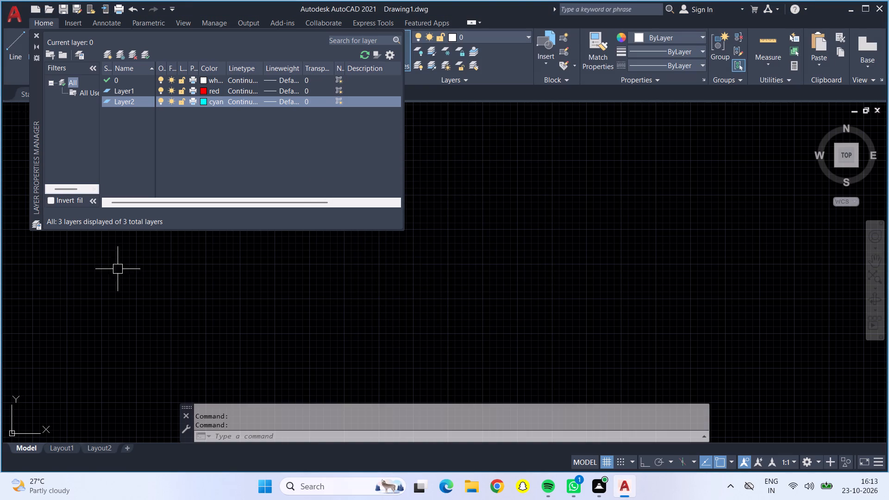
Create a third new layer and set its color to green.
{"action": "left_click", "coordinate": [111, 51]}
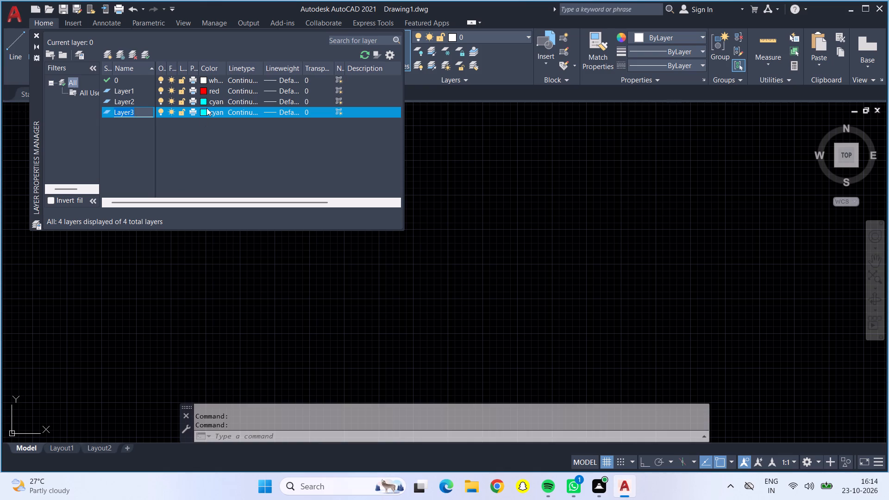
{"action": "left_click", "coordinate": [207, 108]}
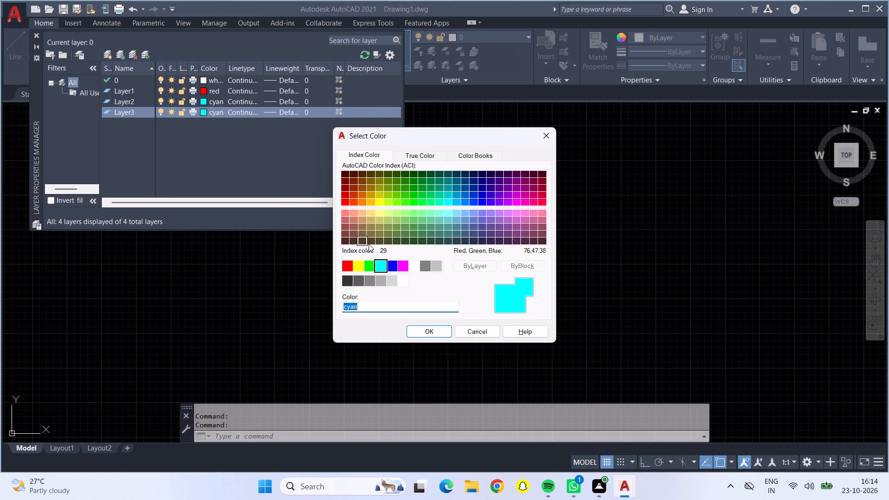
{"action": "left_click", "coordinate": [367, 264]}
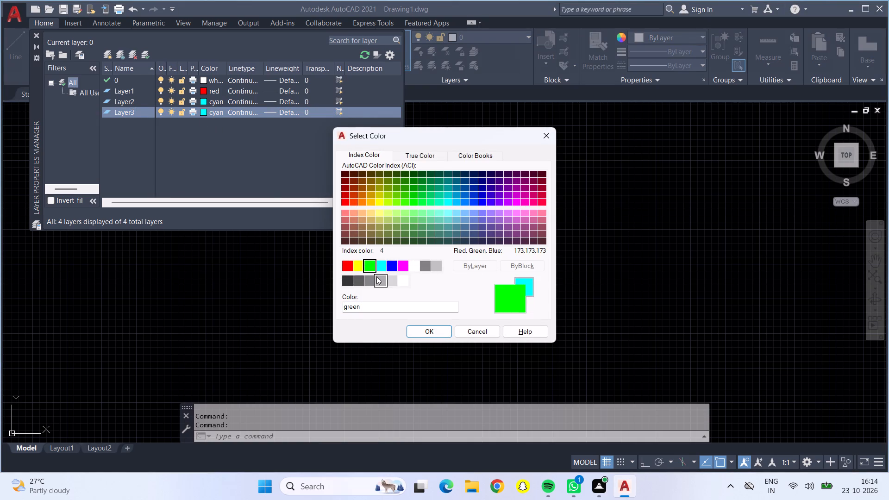
{"action": "left_click_drag", "start_coordinate": [437, 331], "coordinate": [432, 322]}
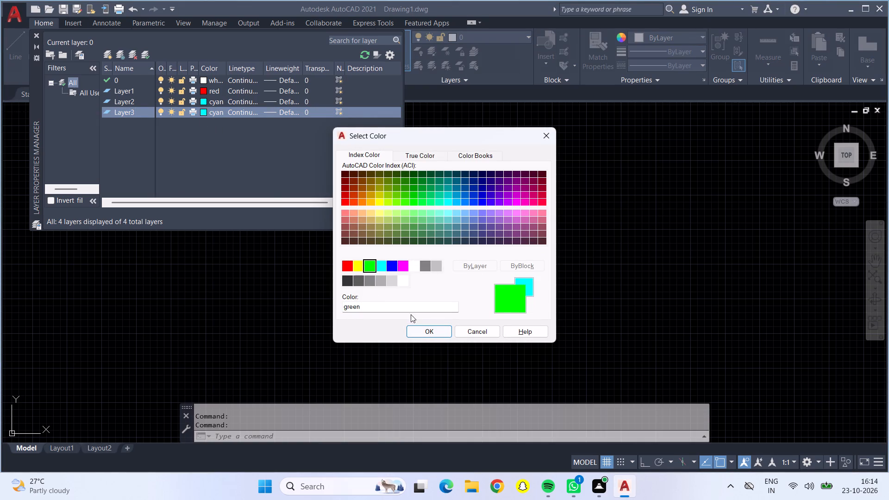
{"action": "left_click", "coordinate": [415, 328]}
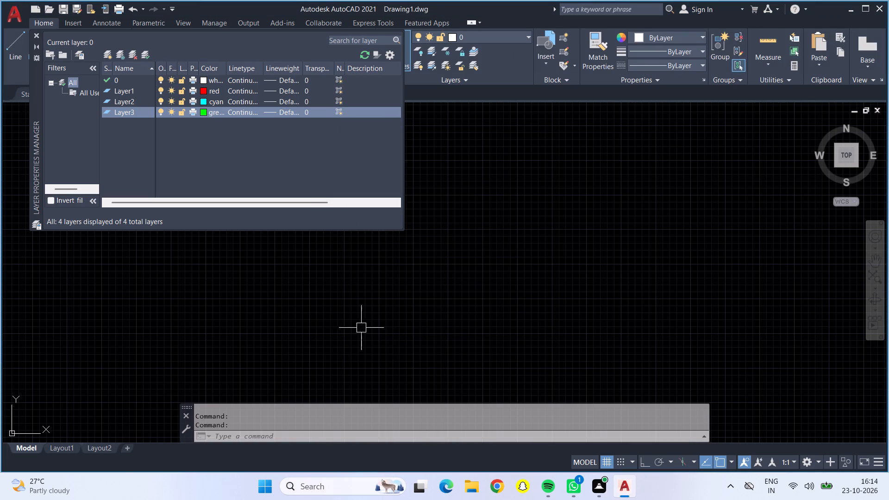
{"action": "left_click", "coordinate": [351, 327]}
{"action": "left_click", "coordinate": [335, 326]}
{"action": "key", "text": "Escape"}
{"action": "key", "text": "Escape"}
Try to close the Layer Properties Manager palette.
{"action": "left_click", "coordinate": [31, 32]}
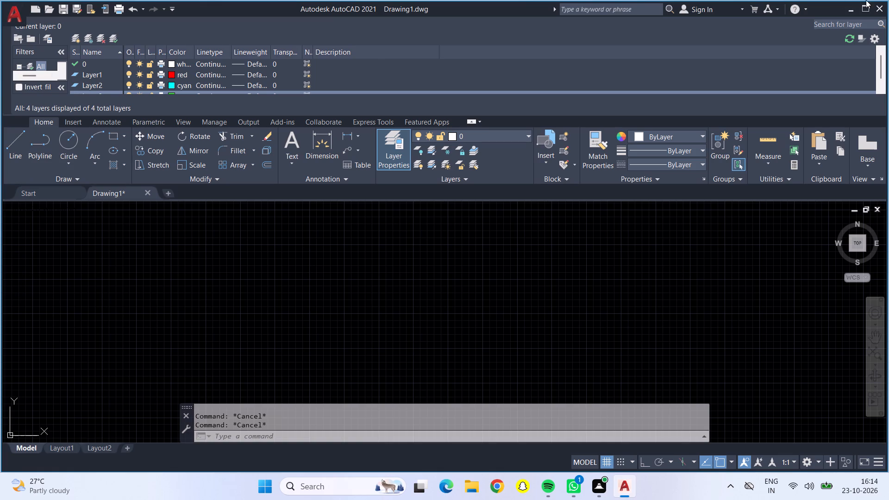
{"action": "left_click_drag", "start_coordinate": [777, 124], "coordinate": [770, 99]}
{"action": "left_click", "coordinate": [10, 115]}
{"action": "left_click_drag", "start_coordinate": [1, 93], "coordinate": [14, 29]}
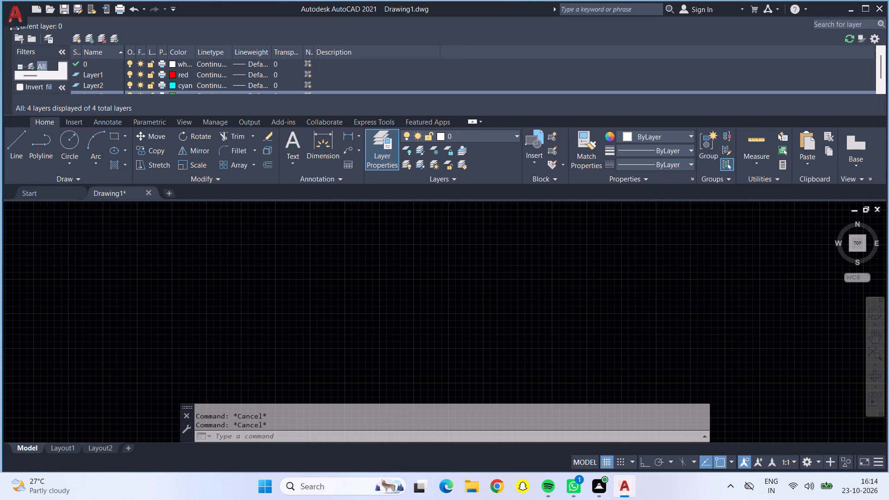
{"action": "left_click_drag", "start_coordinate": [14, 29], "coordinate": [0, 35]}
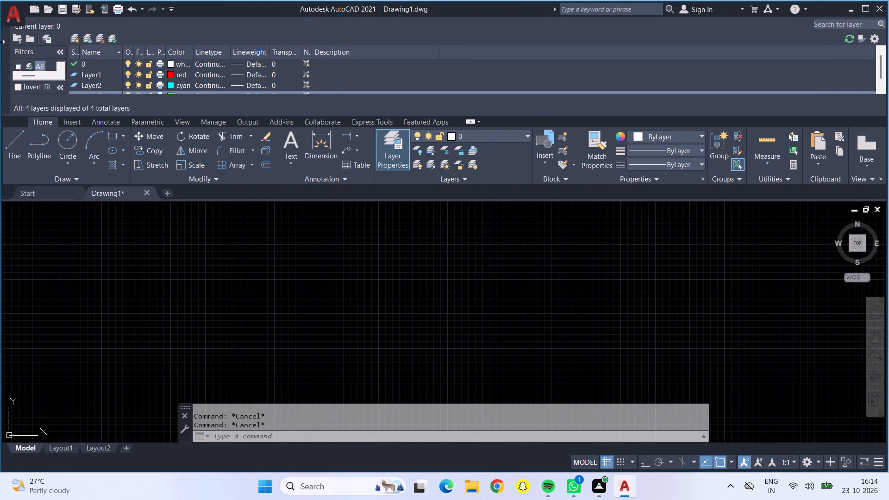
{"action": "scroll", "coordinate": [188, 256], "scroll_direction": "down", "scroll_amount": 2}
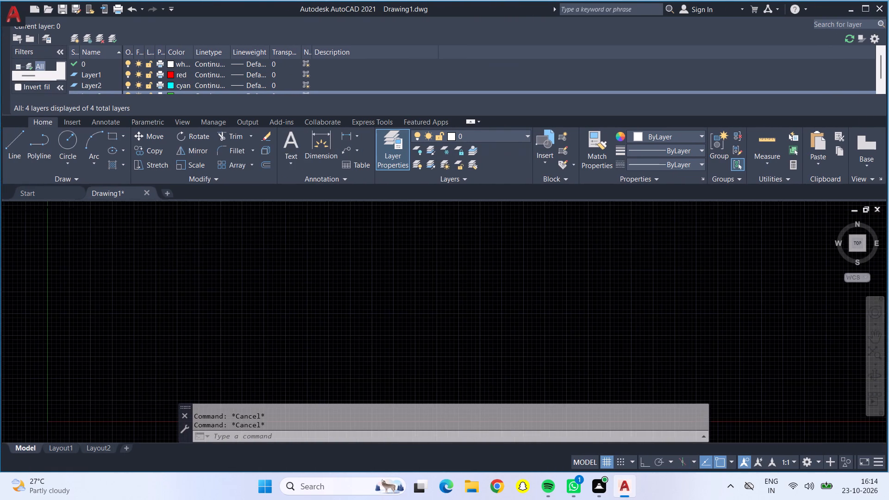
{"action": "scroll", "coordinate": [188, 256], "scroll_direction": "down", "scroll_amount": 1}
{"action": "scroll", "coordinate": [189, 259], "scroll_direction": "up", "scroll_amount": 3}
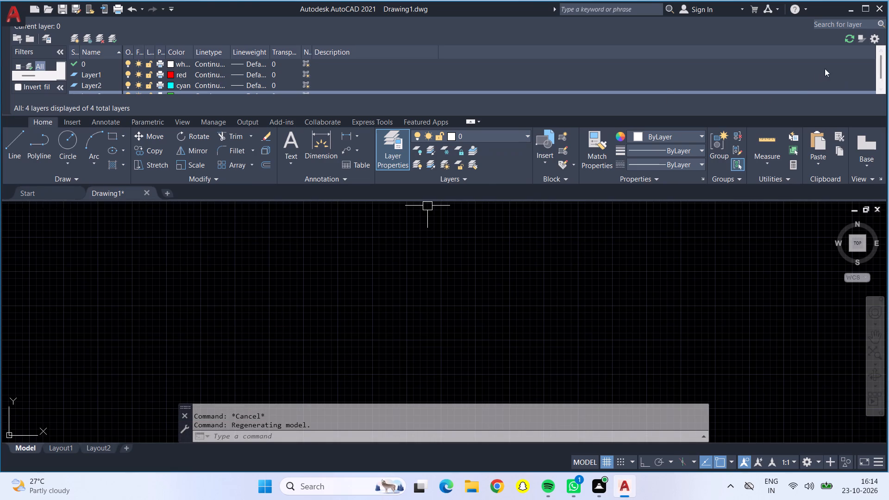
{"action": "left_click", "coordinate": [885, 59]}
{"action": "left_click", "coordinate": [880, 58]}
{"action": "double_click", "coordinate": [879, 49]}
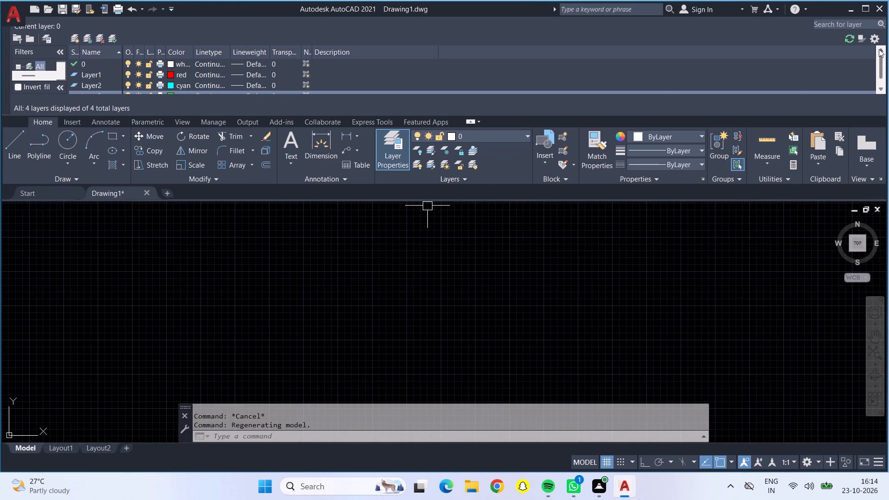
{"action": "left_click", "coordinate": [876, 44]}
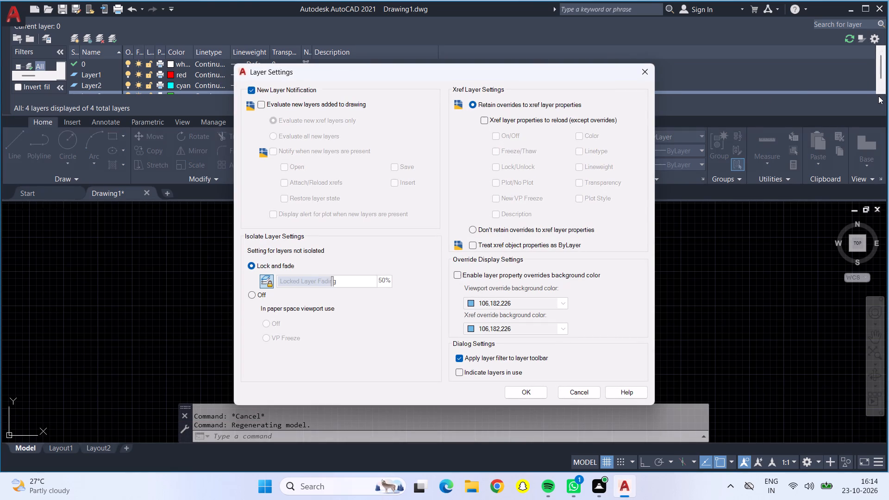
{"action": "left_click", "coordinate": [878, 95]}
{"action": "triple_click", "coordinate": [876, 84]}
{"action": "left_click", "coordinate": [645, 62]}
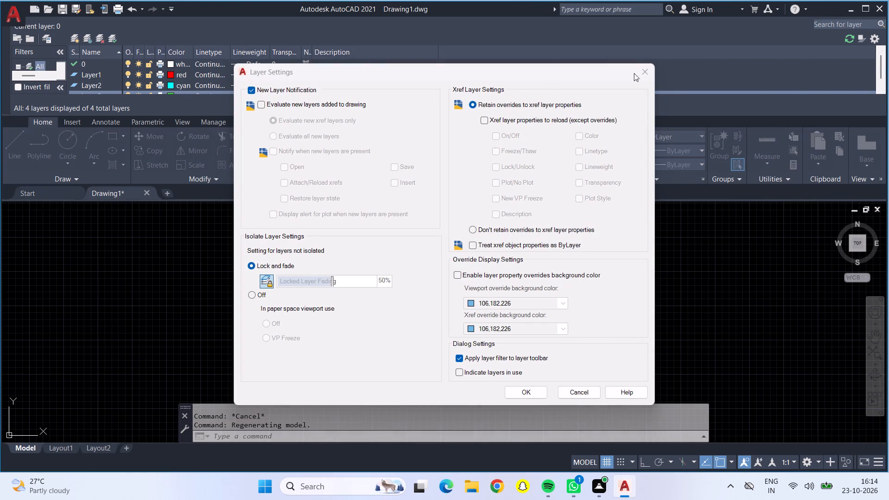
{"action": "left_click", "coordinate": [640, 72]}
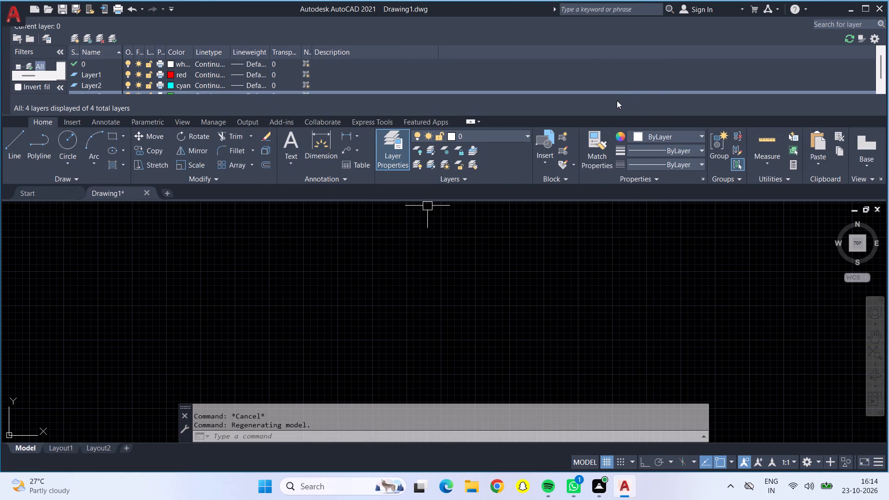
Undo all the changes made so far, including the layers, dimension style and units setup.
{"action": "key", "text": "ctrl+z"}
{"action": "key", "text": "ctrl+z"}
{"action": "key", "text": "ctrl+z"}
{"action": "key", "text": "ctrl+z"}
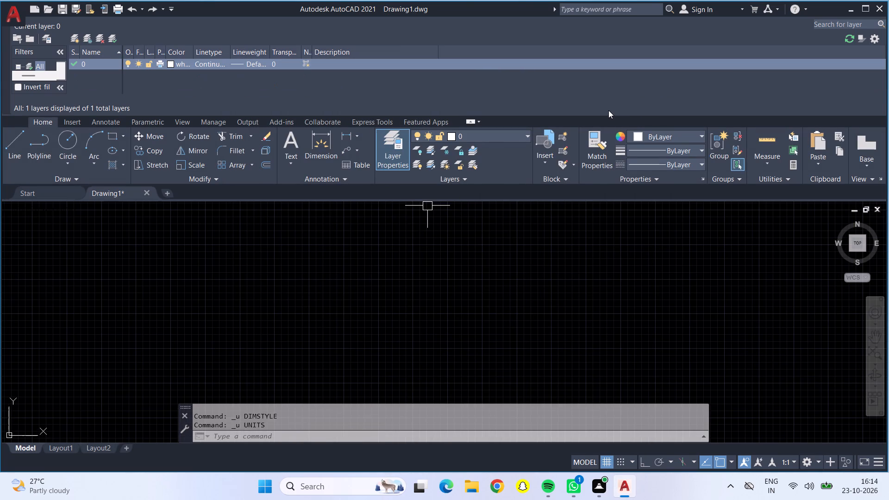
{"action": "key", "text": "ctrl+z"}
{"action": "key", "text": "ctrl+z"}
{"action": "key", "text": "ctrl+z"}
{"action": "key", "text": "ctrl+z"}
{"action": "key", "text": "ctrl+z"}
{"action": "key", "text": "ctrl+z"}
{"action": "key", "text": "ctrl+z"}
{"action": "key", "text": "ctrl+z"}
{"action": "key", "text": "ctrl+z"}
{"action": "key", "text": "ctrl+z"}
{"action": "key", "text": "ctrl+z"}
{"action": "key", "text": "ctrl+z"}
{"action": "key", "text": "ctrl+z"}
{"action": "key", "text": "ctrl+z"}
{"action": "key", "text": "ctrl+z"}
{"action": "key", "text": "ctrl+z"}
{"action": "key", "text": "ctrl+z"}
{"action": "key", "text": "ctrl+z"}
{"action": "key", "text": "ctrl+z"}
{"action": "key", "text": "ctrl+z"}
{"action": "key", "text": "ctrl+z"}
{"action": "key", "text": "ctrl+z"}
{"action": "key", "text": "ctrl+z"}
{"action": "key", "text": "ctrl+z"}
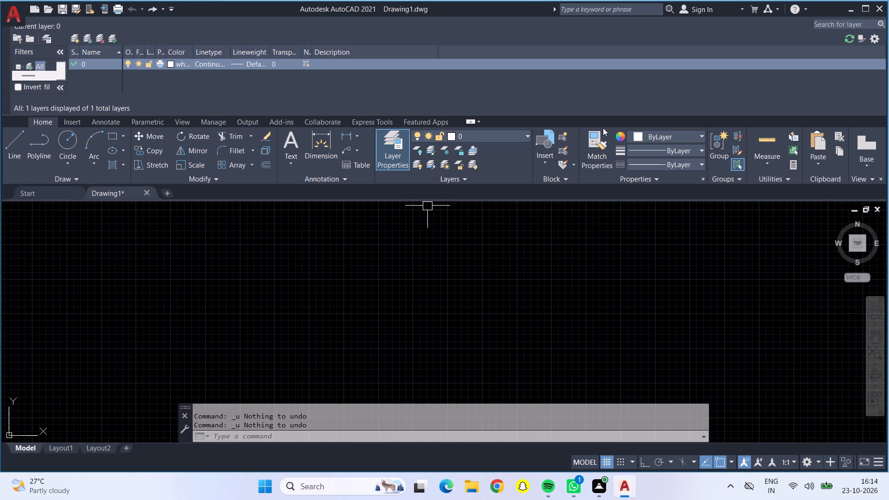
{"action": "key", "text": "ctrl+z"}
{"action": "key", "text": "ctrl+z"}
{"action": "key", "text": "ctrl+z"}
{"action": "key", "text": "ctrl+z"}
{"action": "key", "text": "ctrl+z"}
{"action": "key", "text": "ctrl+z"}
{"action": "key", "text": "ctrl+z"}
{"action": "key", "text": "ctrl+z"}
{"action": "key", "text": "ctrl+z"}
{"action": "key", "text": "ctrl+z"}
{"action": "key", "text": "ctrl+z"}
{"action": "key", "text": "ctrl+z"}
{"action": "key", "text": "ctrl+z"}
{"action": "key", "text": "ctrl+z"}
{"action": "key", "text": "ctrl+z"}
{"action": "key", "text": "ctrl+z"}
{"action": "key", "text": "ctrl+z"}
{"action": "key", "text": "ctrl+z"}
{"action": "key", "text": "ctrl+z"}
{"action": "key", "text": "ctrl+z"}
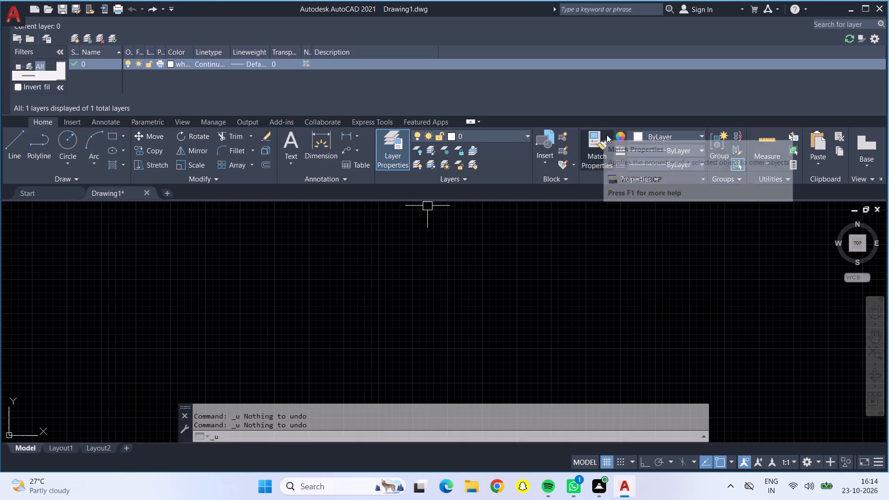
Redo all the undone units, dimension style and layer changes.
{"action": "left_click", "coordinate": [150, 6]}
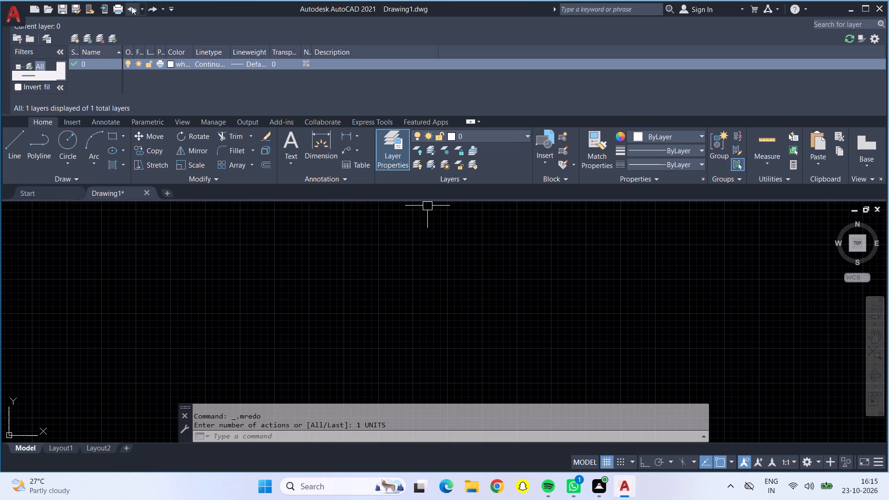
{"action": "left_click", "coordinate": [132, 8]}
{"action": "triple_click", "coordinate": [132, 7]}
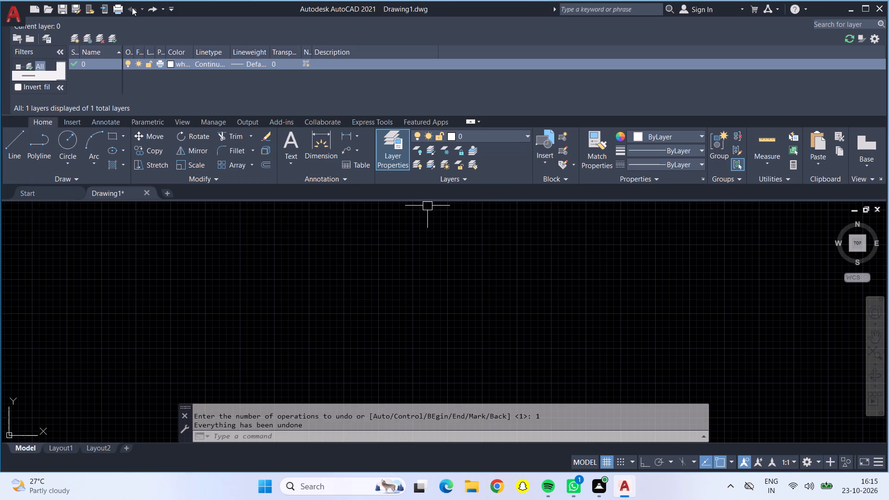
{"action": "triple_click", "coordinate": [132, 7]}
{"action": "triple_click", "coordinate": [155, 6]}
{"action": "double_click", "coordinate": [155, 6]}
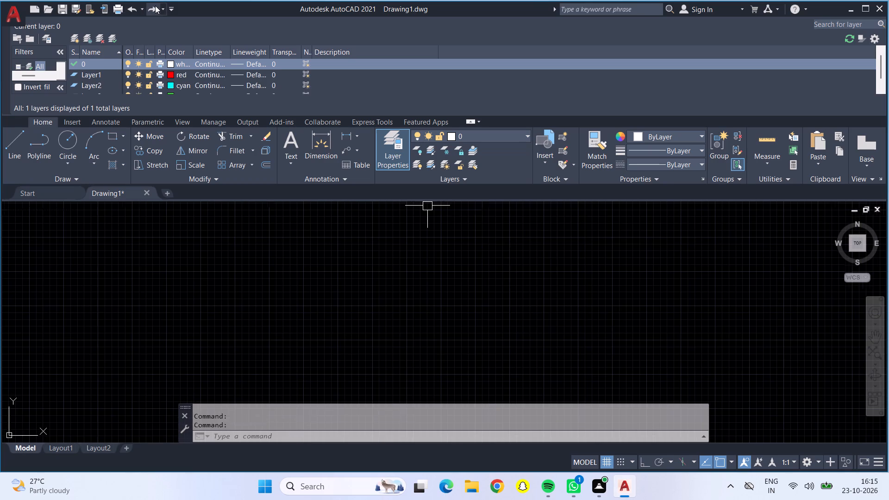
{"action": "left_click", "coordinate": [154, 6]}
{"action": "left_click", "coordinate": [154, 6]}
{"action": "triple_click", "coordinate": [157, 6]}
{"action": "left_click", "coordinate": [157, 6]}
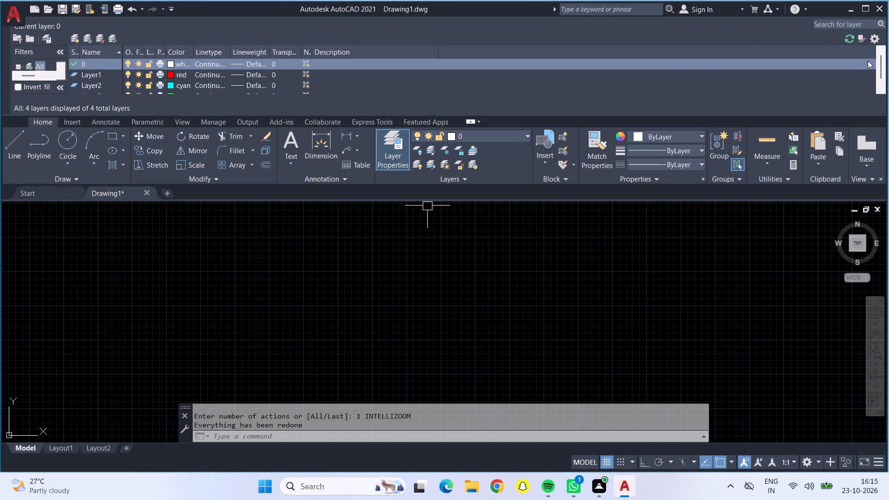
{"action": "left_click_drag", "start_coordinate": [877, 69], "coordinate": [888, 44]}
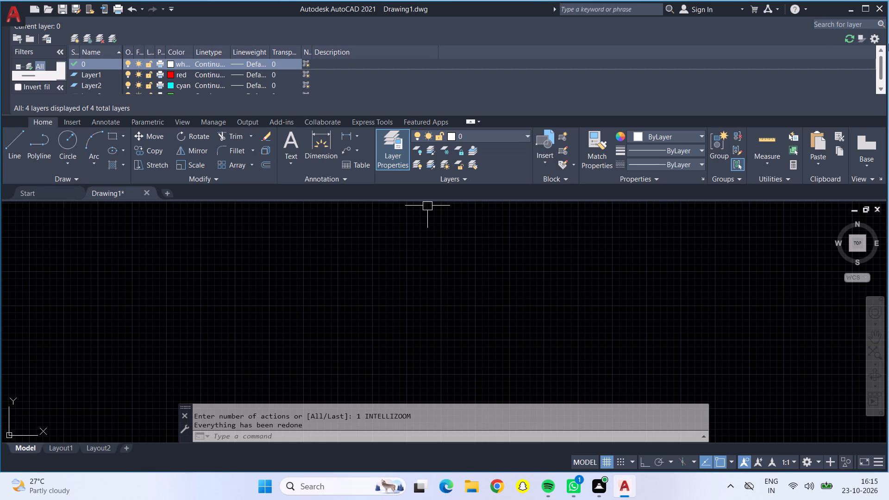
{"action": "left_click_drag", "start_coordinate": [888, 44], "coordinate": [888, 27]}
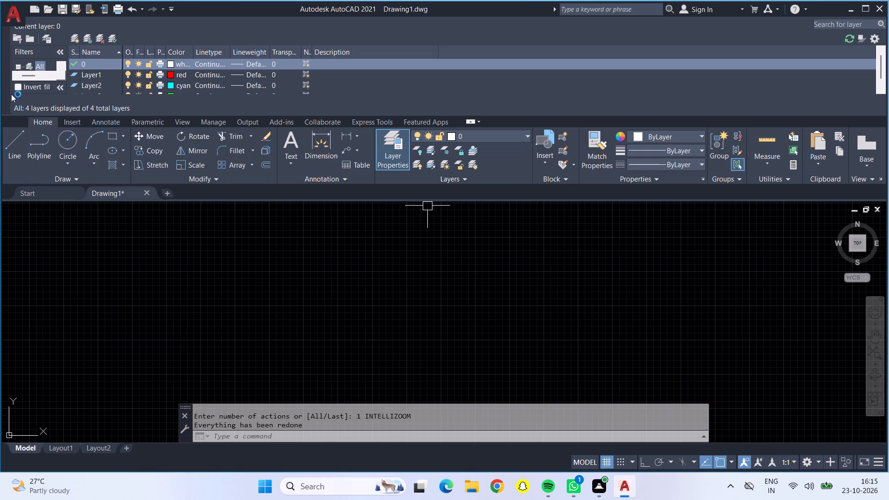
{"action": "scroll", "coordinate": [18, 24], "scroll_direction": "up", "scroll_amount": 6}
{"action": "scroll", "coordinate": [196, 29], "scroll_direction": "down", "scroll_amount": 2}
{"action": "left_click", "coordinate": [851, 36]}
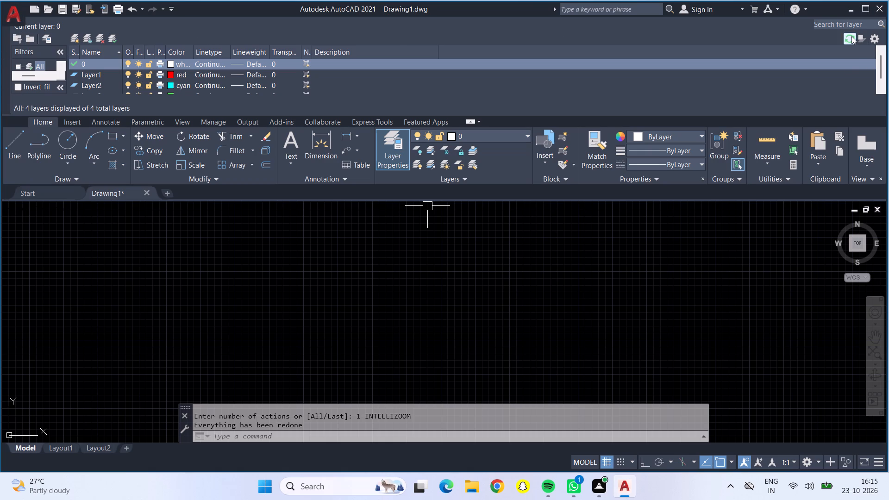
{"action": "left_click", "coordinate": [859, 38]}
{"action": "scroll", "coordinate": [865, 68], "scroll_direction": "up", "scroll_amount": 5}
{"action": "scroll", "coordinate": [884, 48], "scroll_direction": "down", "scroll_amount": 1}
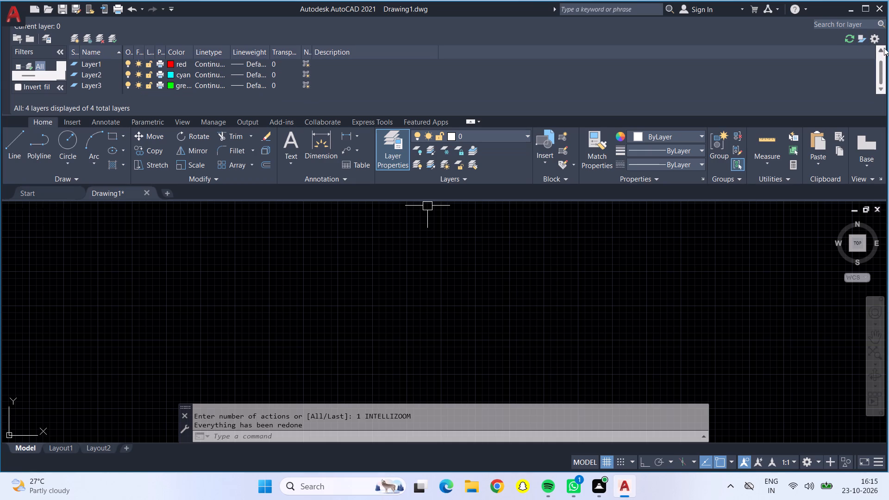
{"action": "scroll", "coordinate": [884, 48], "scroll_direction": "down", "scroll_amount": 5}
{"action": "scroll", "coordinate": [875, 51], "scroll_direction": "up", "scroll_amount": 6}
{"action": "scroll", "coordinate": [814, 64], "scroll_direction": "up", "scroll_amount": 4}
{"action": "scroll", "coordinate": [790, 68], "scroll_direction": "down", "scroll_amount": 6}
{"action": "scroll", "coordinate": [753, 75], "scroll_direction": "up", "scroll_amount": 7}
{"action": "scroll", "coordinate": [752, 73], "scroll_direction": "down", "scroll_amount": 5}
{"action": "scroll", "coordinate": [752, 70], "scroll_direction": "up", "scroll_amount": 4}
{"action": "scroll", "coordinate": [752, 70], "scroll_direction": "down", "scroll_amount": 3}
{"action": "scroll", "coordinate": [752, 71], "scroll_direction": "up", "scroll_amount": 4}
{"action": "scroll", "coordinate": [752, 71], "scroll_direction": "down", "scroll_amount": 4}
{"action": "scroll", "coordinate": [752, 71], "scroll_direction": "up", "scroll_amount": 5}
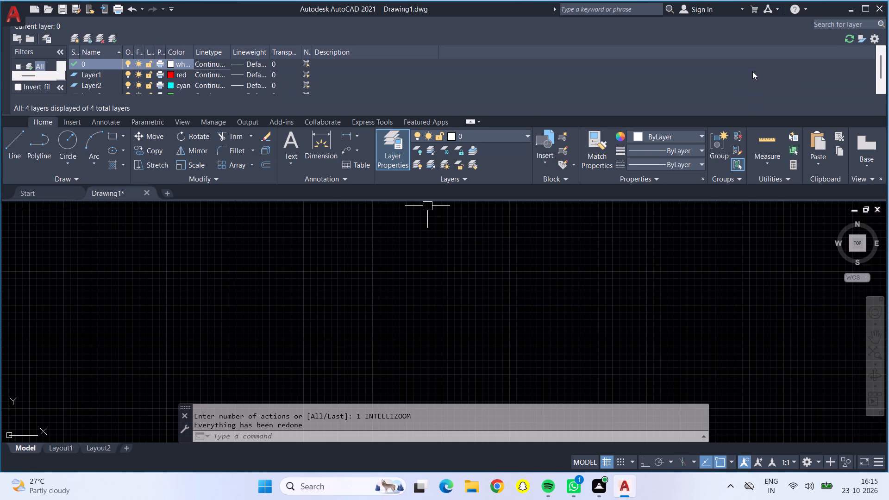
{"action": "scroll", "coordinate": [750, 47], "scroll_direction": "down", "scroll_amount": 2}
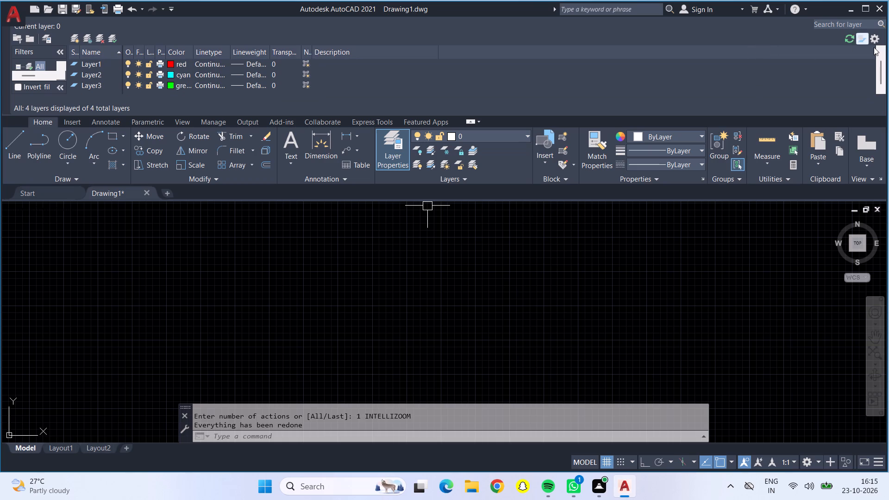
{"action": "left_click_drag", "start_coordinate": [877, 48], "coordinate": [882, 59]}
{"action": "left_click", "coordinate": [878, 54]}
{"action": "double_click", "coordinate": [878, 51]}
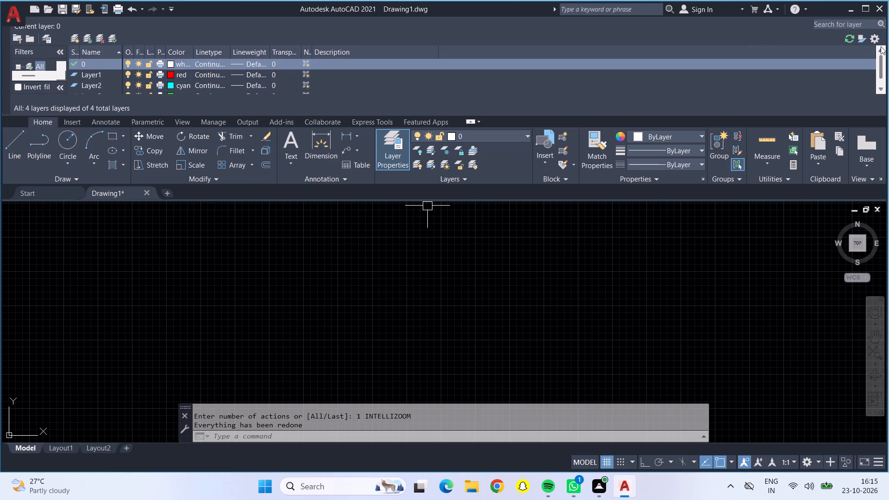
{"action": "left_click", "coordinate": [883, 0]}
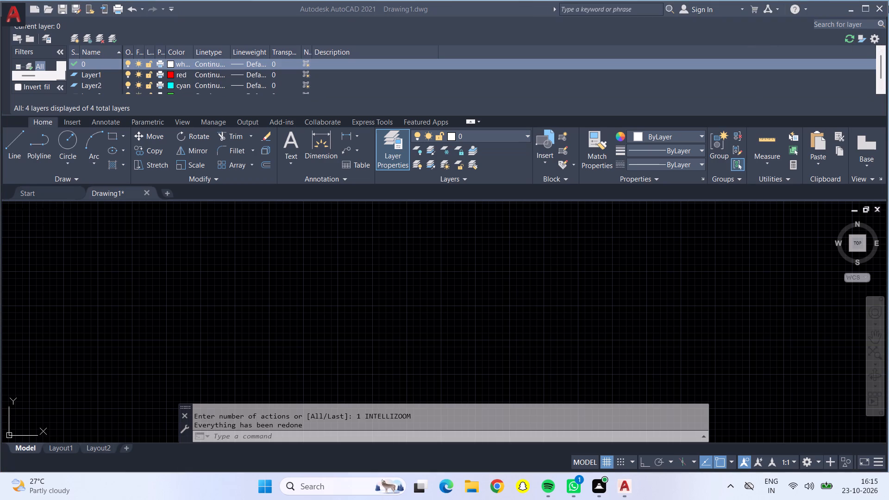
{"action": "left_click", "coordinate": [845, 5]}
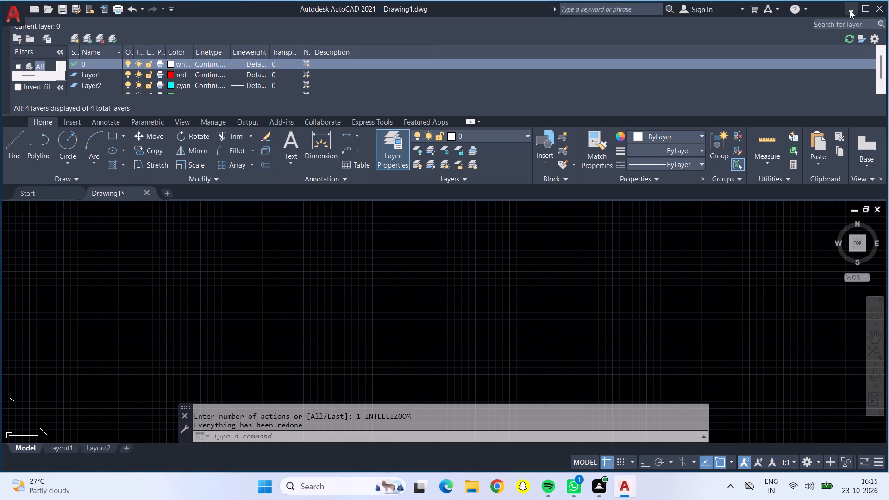
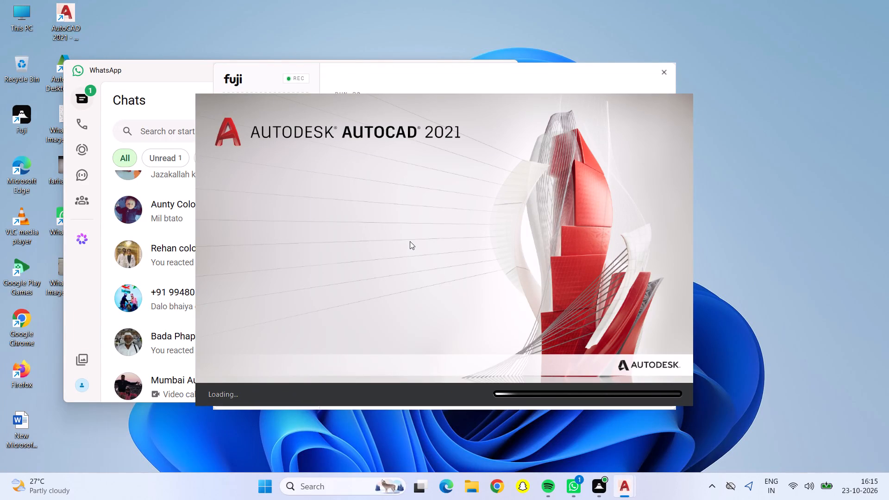
Start a new blank drawing from the AutoCAD start page.
{"action": "double_click", "coordinate": [410, 240]}
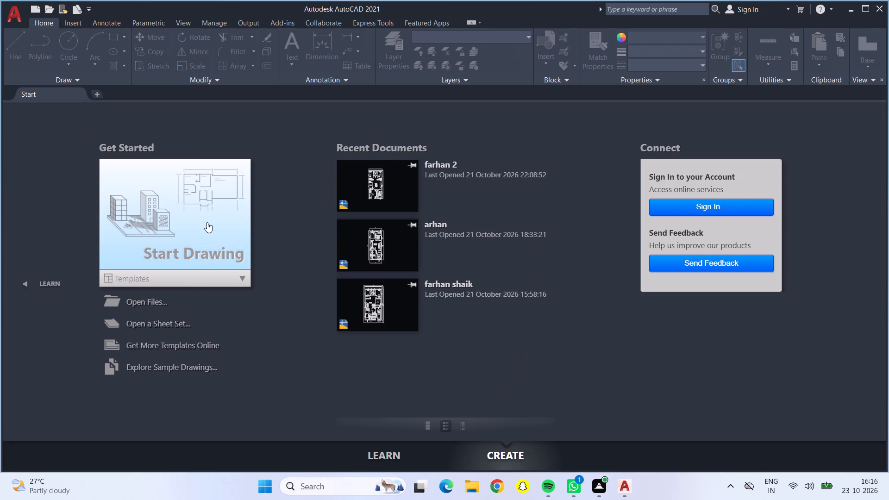
{"action": "left_click", "coordinate": [208, 222]}
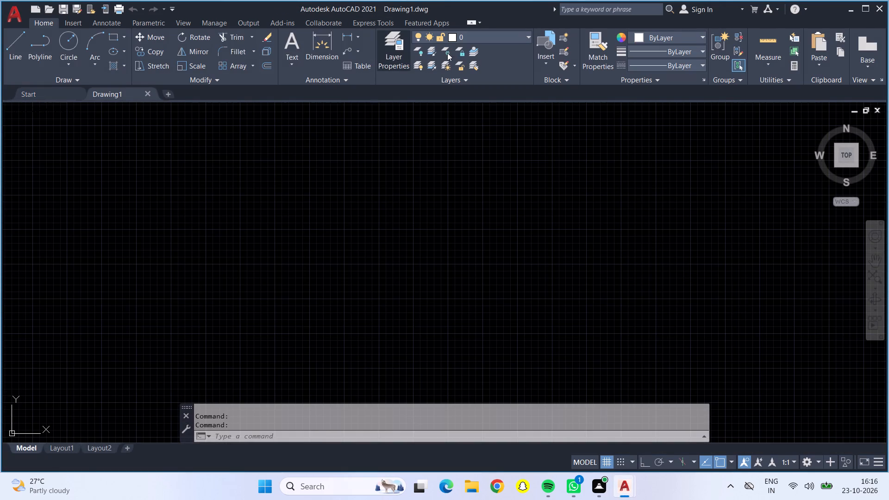
{"action": "left_click", "coordinate": [530, 37]}
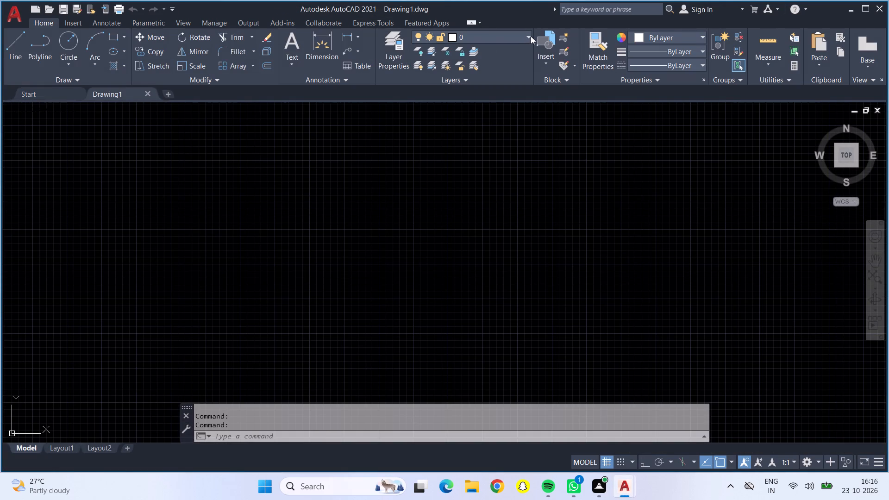
{"action": "left_click", "coordinate": [531, 33]}
Set the drawing units to Engineering length with 0'-0" precision and Inches as the insertion scale.
{"action": "type", "text": "un"}
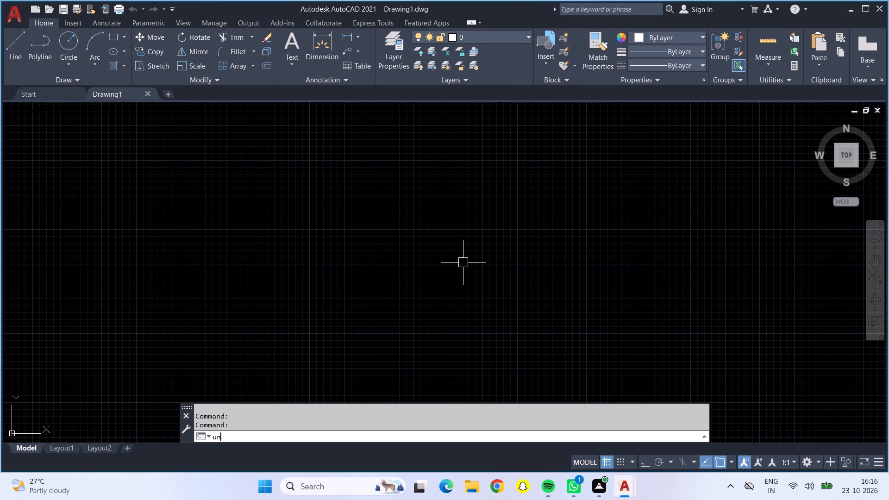
{"action": "key", "text": "Return"}
{"action": "left_click", "coordinate": [417, 156]}
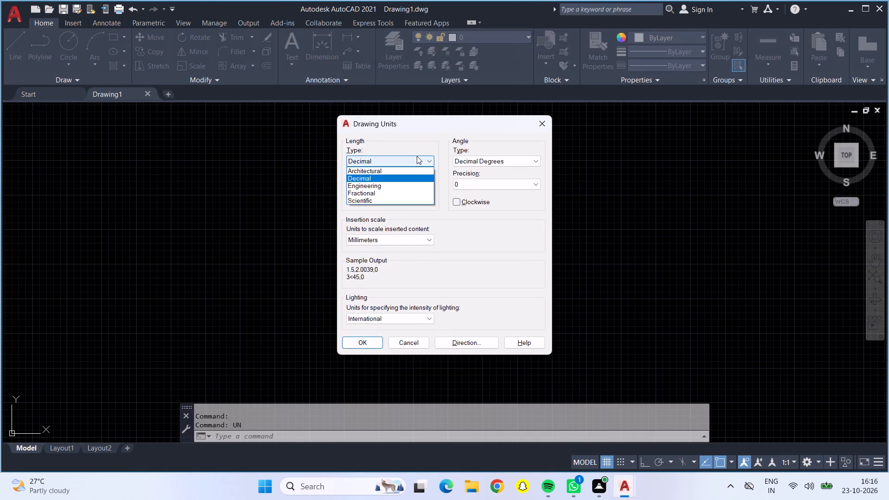
{"action": "left_click", "coordinate": [418, 187]}
{"action": "left_click", "coordinate": [419, 184]}
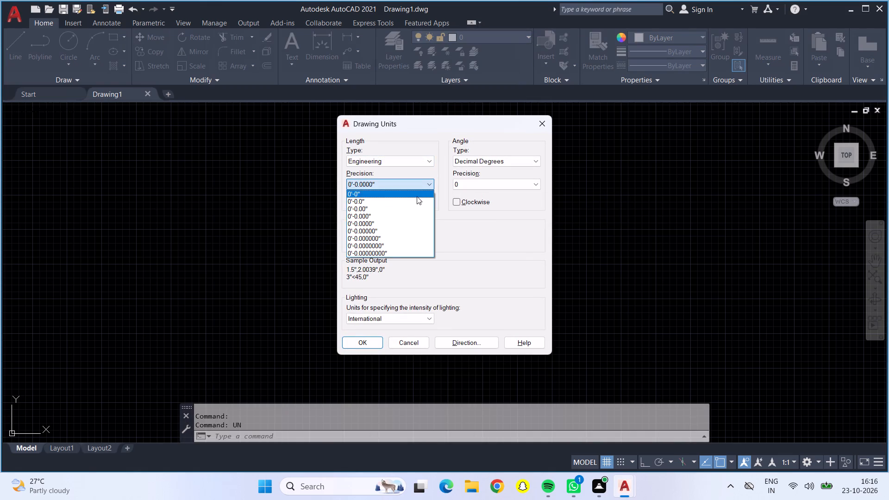
{"action": "left_click", "coordinate": [417, 195]}
{"action": "left_click", "coordinate": [390, 241]}
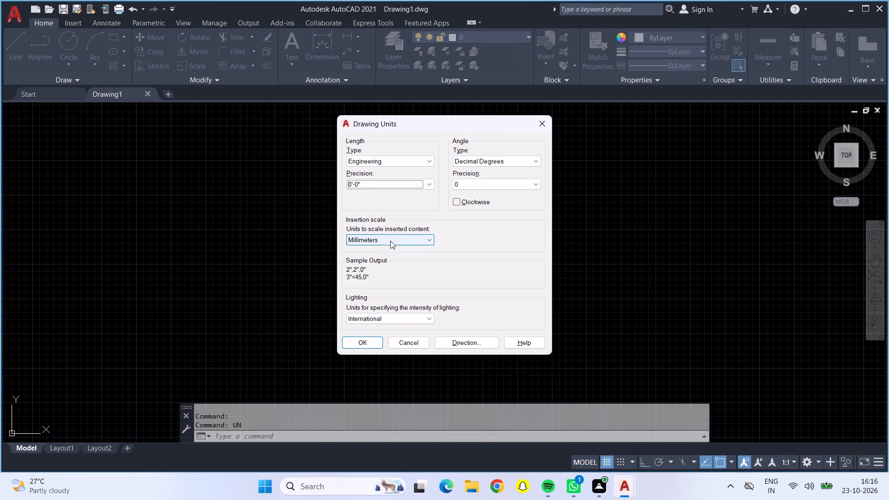
{"action": "left_click", "coordinate": [390, 256]}
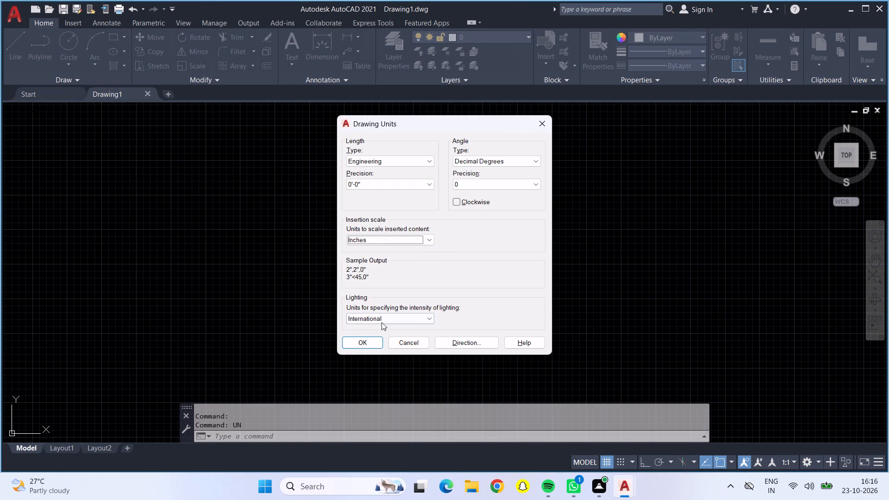
{"action": "left_click", "coordinate": [367, 346]}
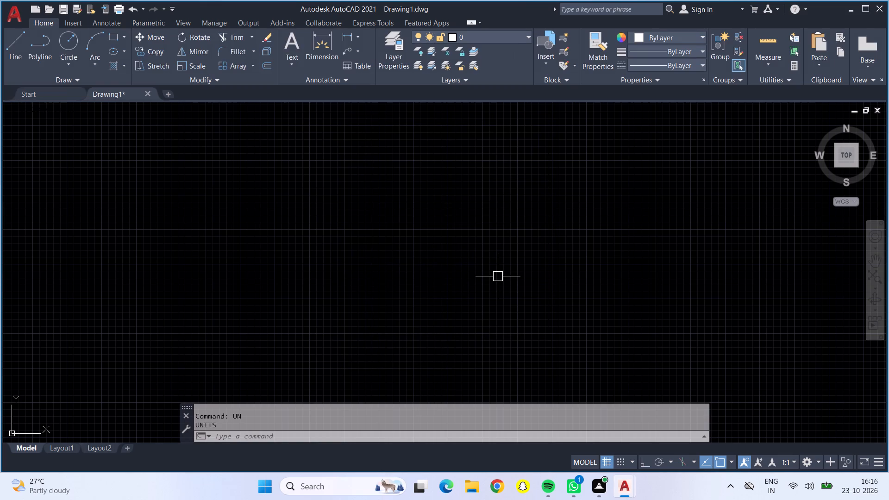
Modify the ISO-25 dimension style so its primary linear units use Engineering format with 0'-0" precision.
{"action": "key", "text": "d"}
{"action": "key", "text": "Return"}
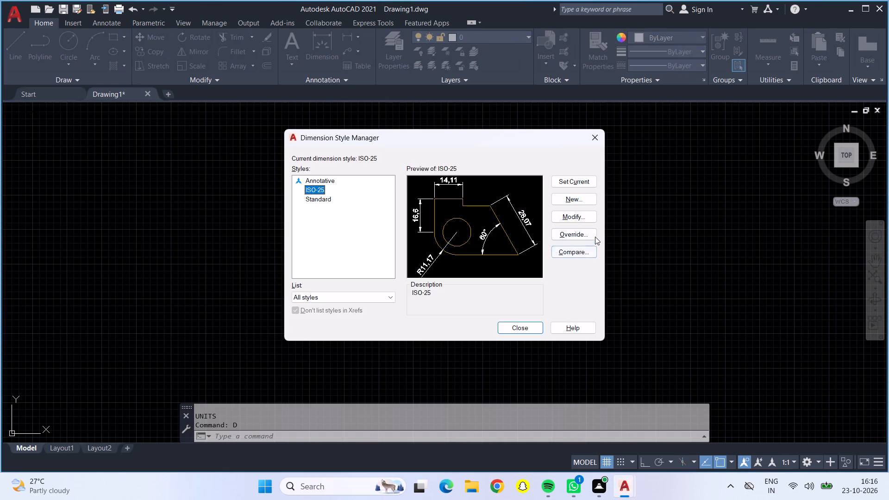
{"action": "left_click", "coordinate": [582, 210]}
{"action": "left_click", "coordinate": [582, 217]}
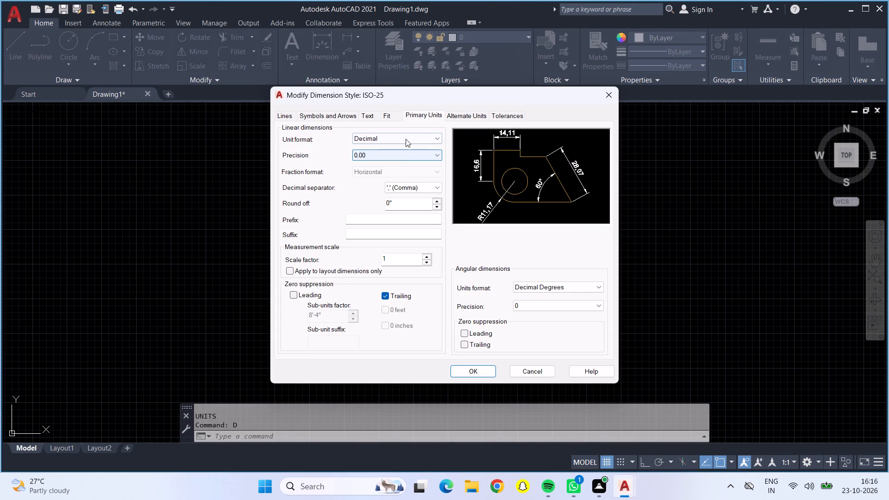
{"action": "left_click", "coordinate": [406, 137]}
{"action": "left_click", "coordinate": [399, 162]}
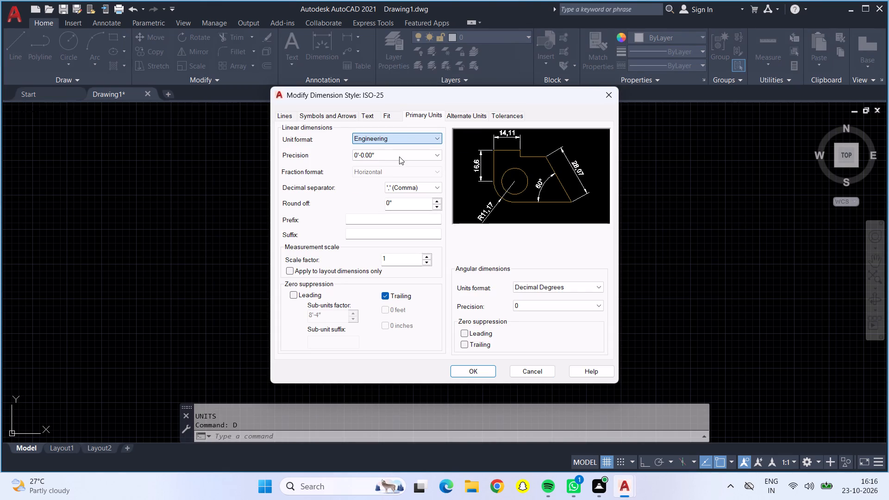
{"action": "left_click", "coordinate": [399, 155]}
{"action": "left_click", "coordinate": [400, 165]}
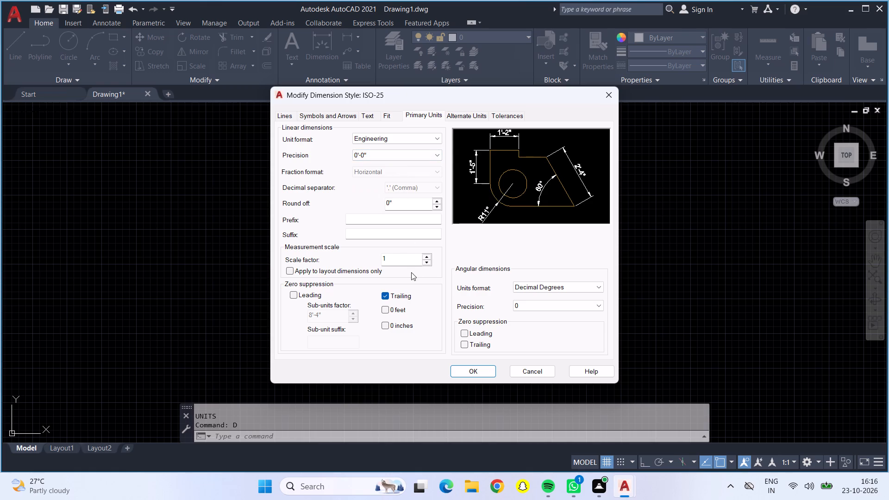
{"action": "left_click", "coordinate": [475, 373]}
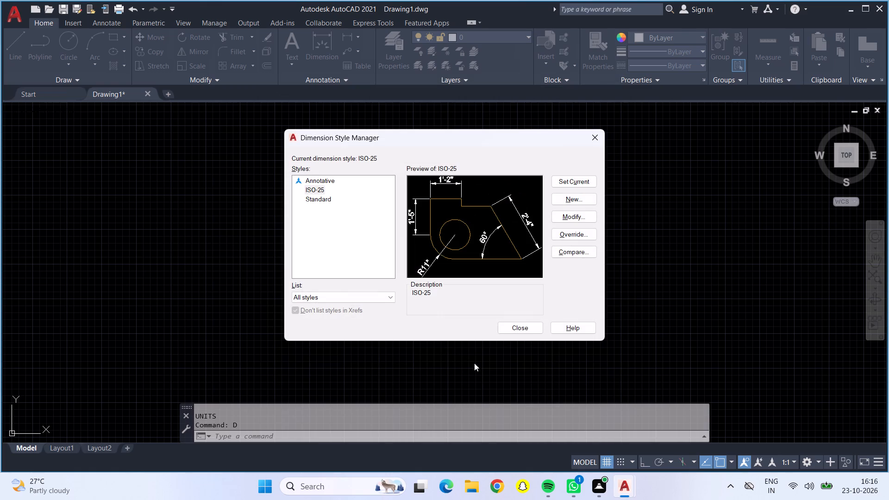
{"action": "left_click", "coordinate": [519, 328]}
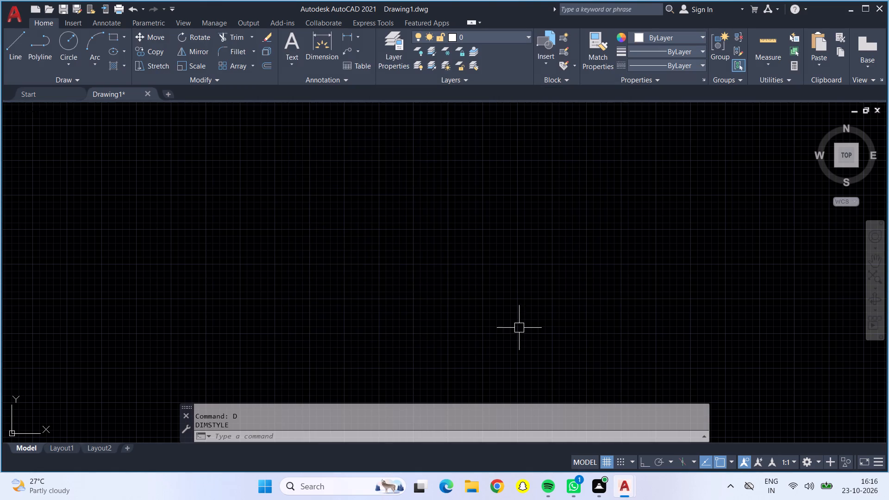
Create a first new layer and set its color to red.
{"action": "key", "text": "l"}
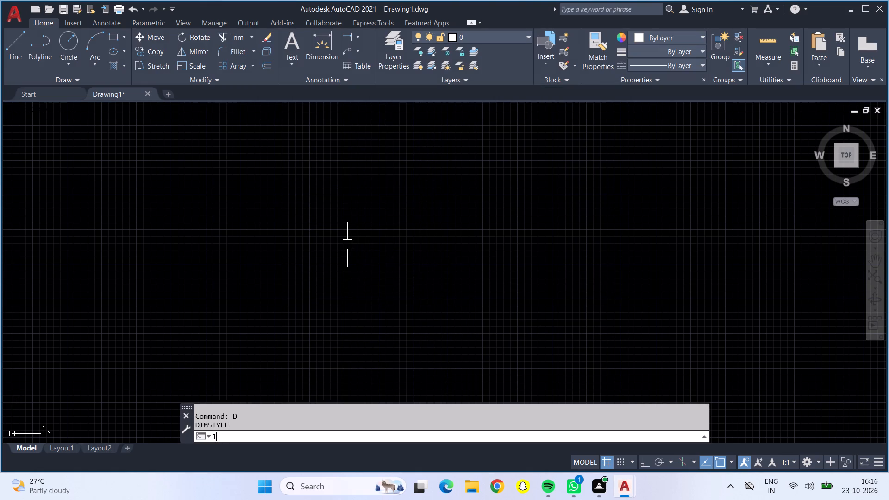
{"action": "key", "text": "a"}
{"action": "key", "text": "Return"}
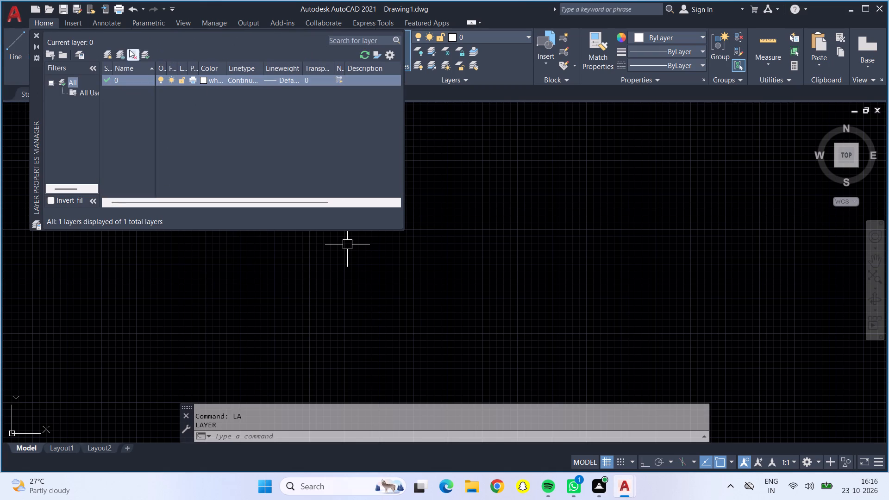
{"action": "left_click", "coordinate": [109, 54]}
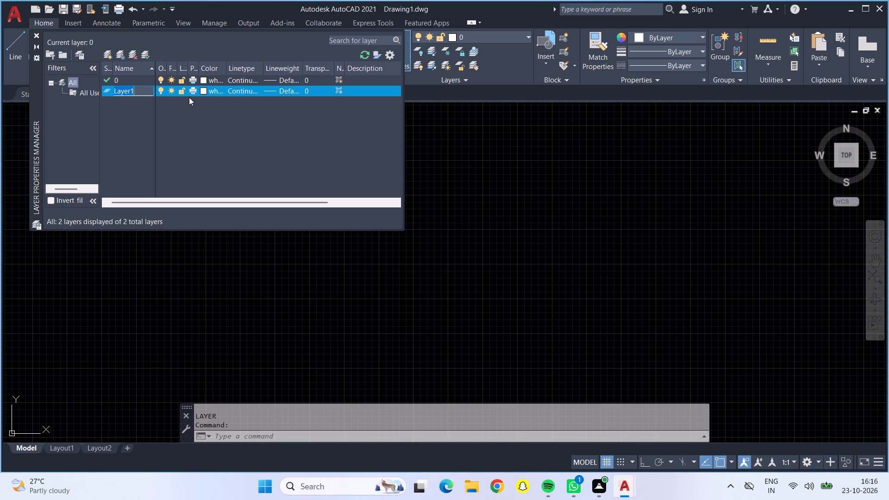
{"action": "left_click", "coordinate": [206, 90]}
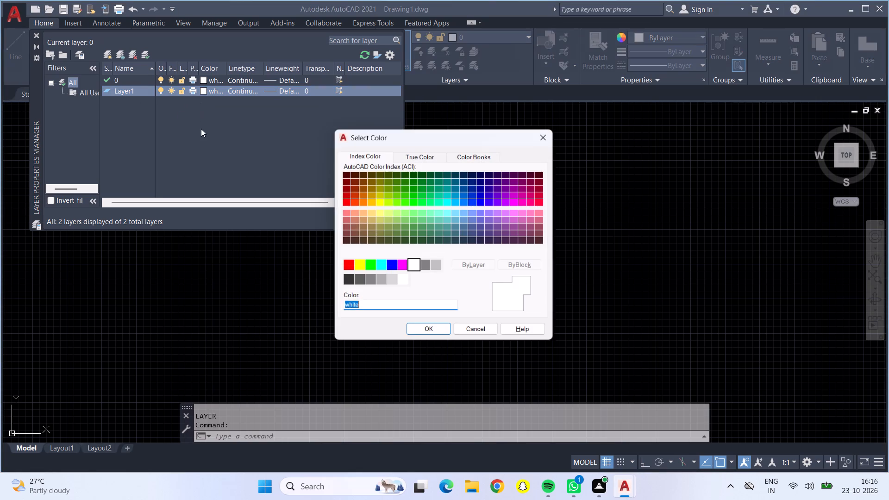
{"action": "left_click", "coordinate": [345, 263]}
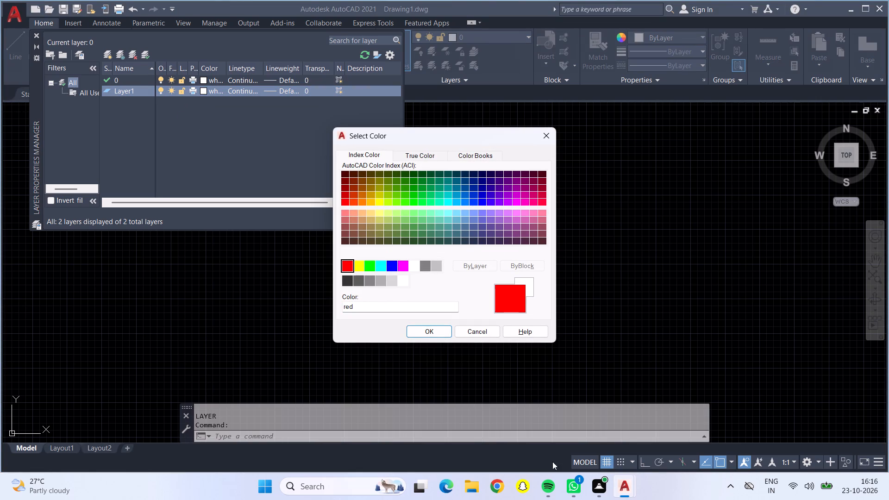
{"action": "left_click", "coordinate": [445, 330]}
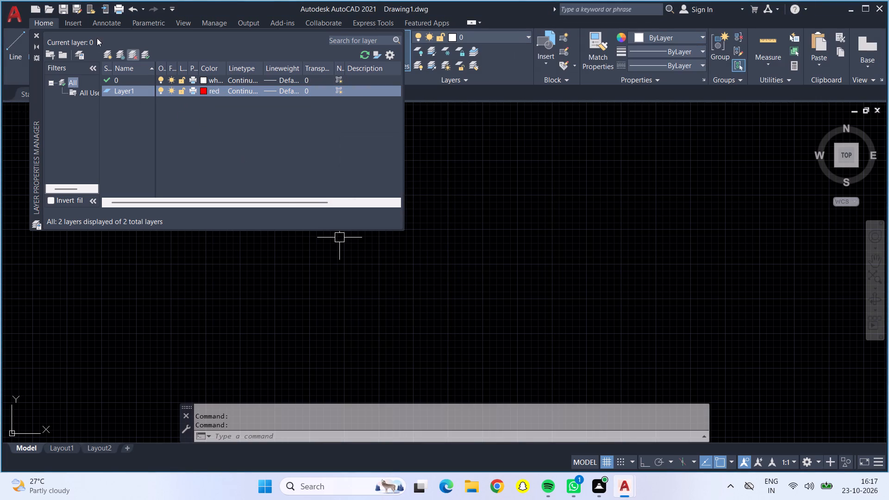
Create a second new layer and set its color to cyan.
{"action": "left_click", "coordinate": [106, 51]}
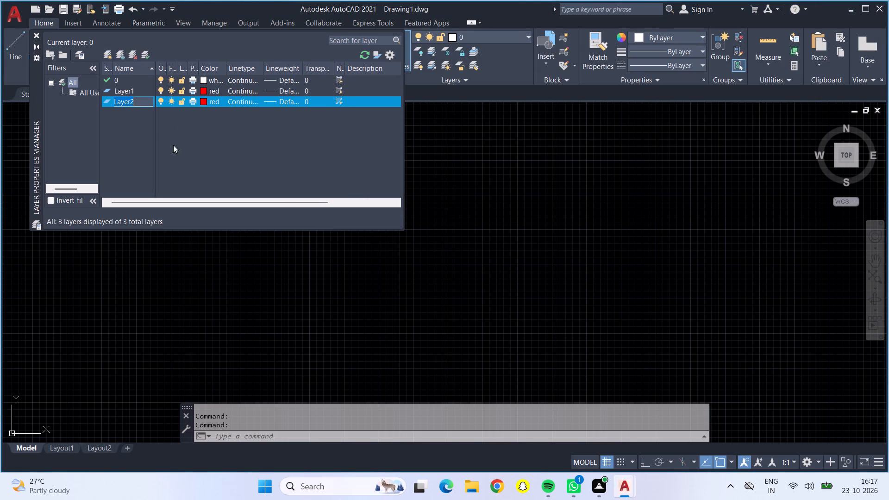
{"action": "left_click", "coordinate": [208, 100]}
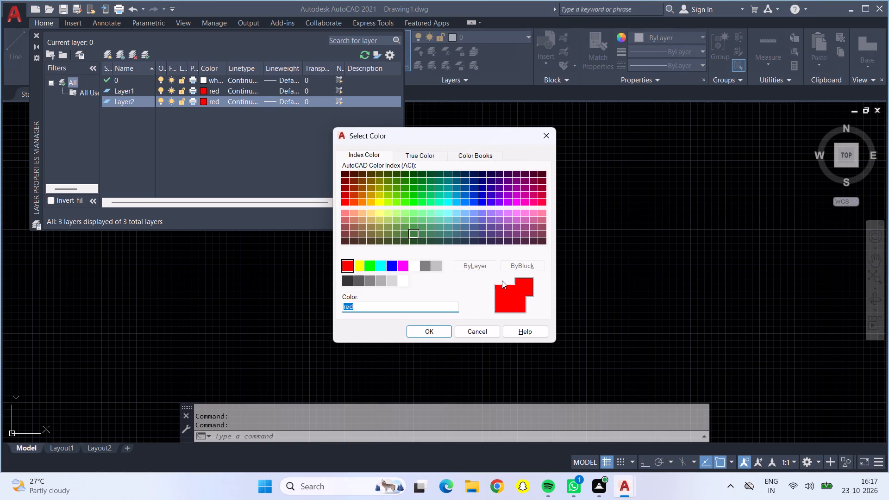
{"action": "left_click", "coordinate": [380, 259]}
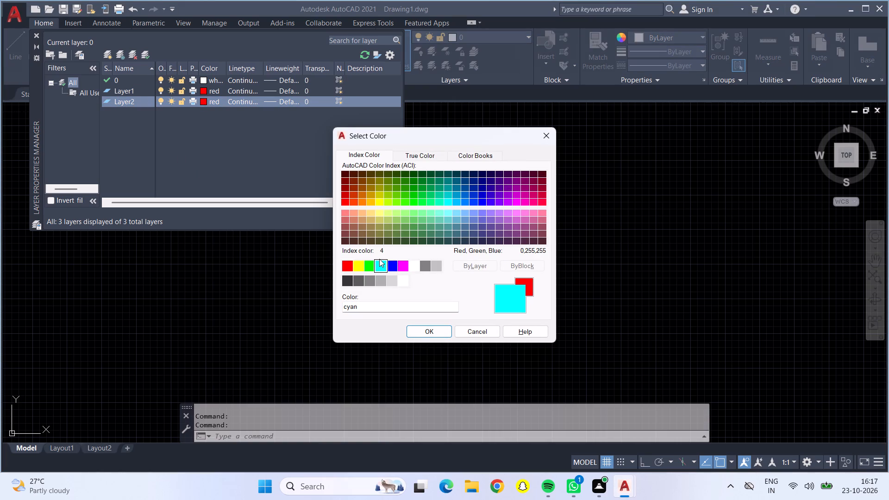
{"action": "left_click", "coordinate": [419, 329]}
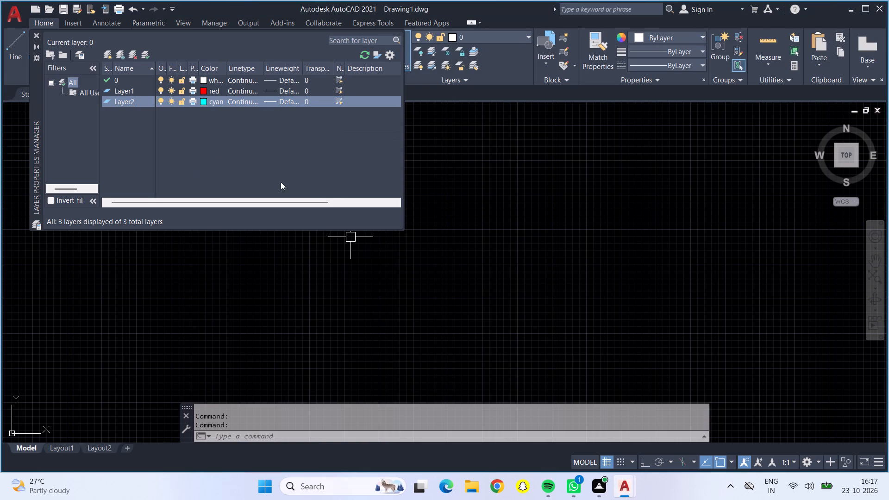
Create a third new layer, set its color to green, and close the layer manager.
{"action": "left_click", "coordinate": [104, 57]}
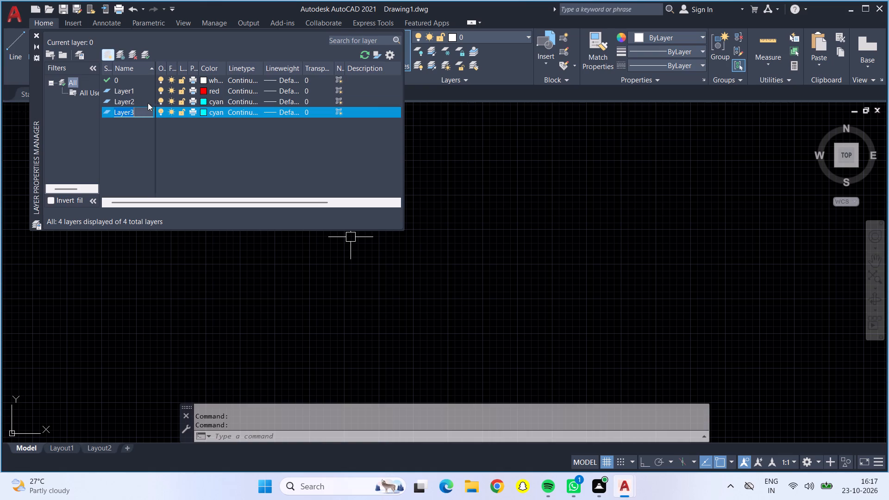
{"action": "left_click", "coordinate": [199, 112]}
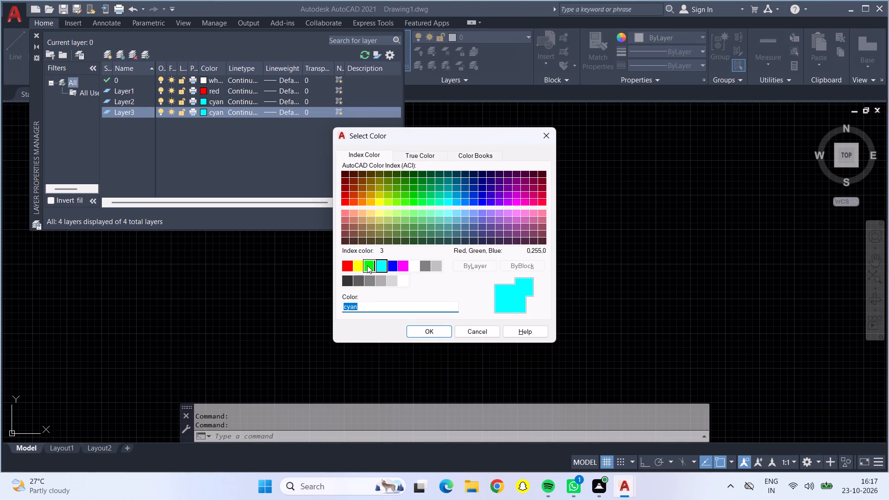
{"action": "left_click", "coordinate": [367, 265]}
{"action": "left_click", "coordinate": [414, 329]}
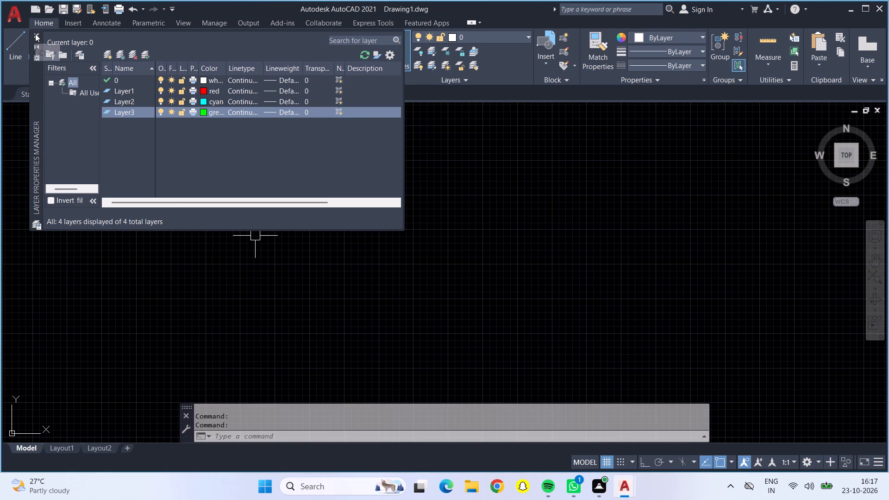
{"action": "left_click", "coordinate": [35, 34]}
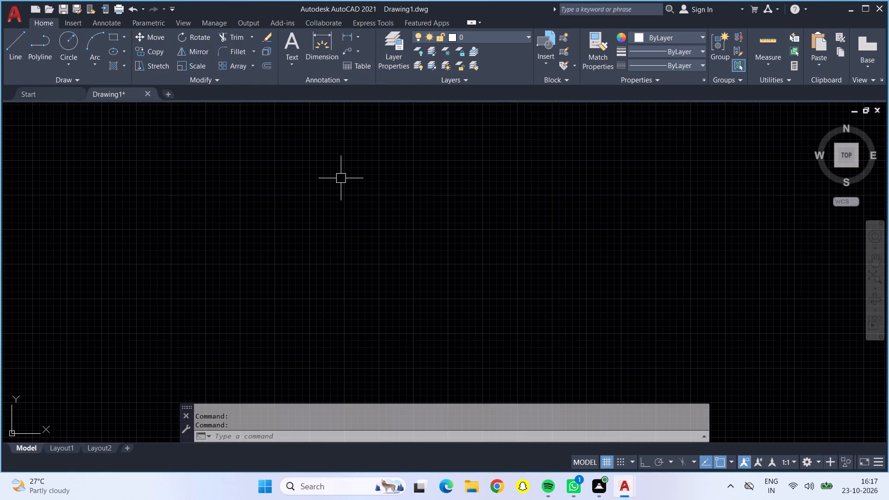
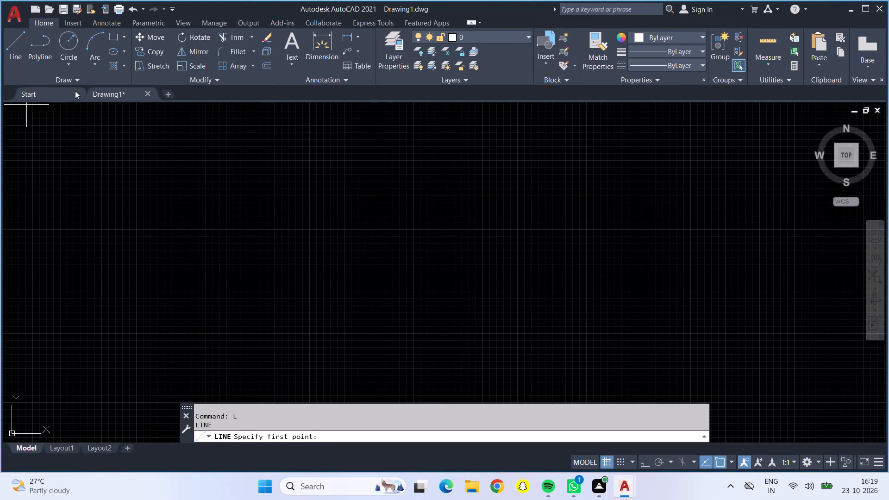
Turn on Ortho mode and draw a single horizontal line 30' long.
{"action": "left_click", "coordinate": [252, 197]}
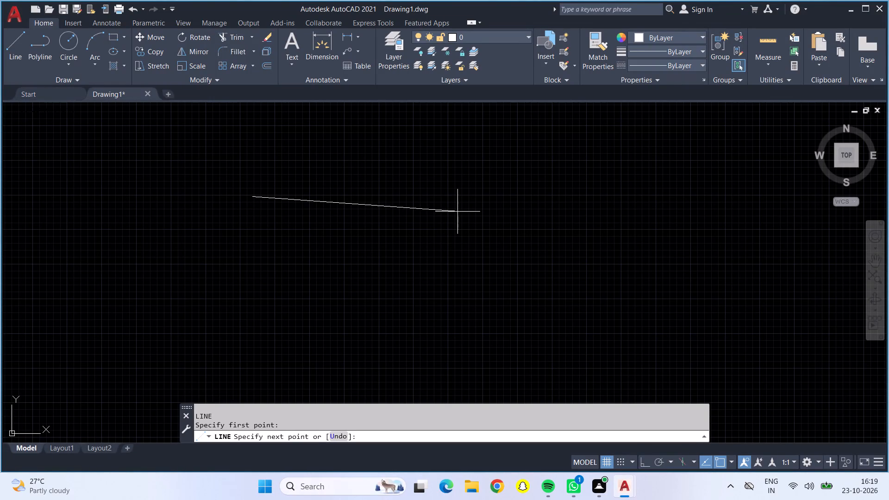
{"action": "key", "text": "F8"}
{"action": "type", "text": "30'"}
{"action": "key", "text": "Return"}
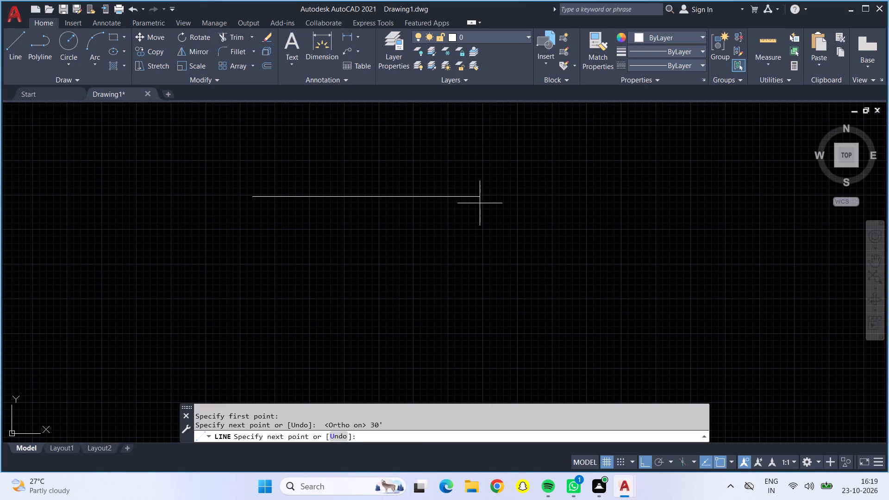
{"action": "key", "text": "Return"}
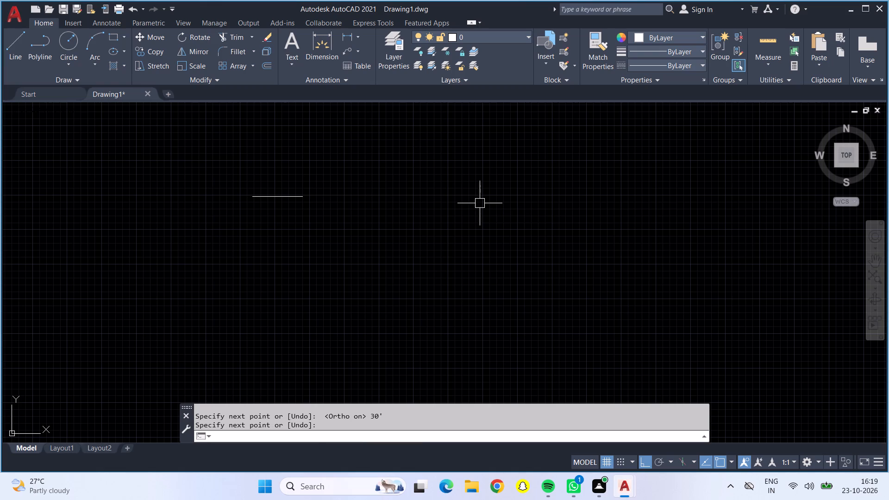
Delete the single 30' horizontal line from the drawing.
{"action": "scroll", "coordinate": [257, 205], "scroll_direction": "up", "scroll_amount": 3}
{"action": "scroll", "coordinate": [263, 203], "scroll_direction": "down", "scroll_amount": 3}
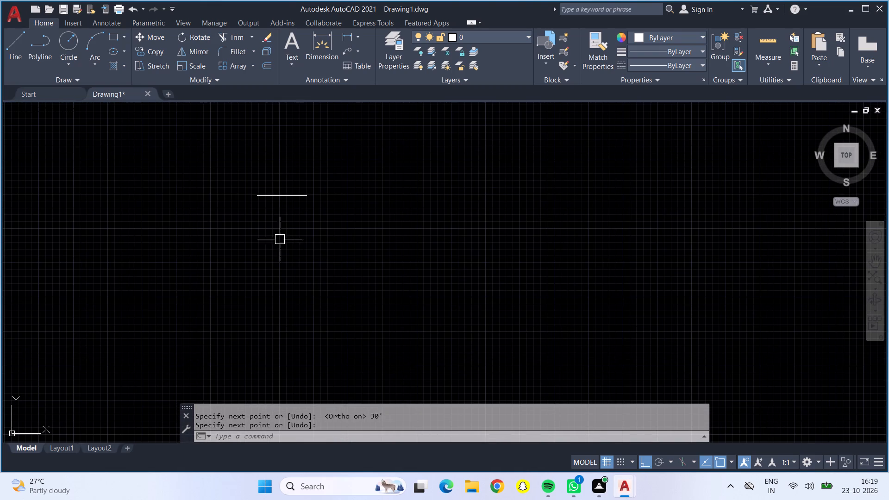
{"action": "scroll", "coordinate": [257, 182], "scroll_direction": "up", "scroll_amount": 2}
{"action": "middle_click_drag", "start_coordinate": [290, 255], "coordinate": [447, 279]}
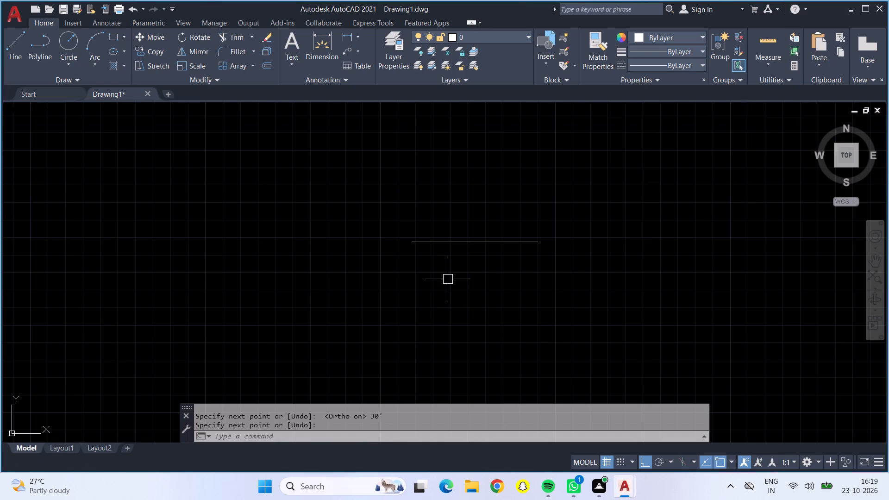
{"action": "middle_click_drag", "start_coordinate": [451, 275], "coordinate": [280, 269]}
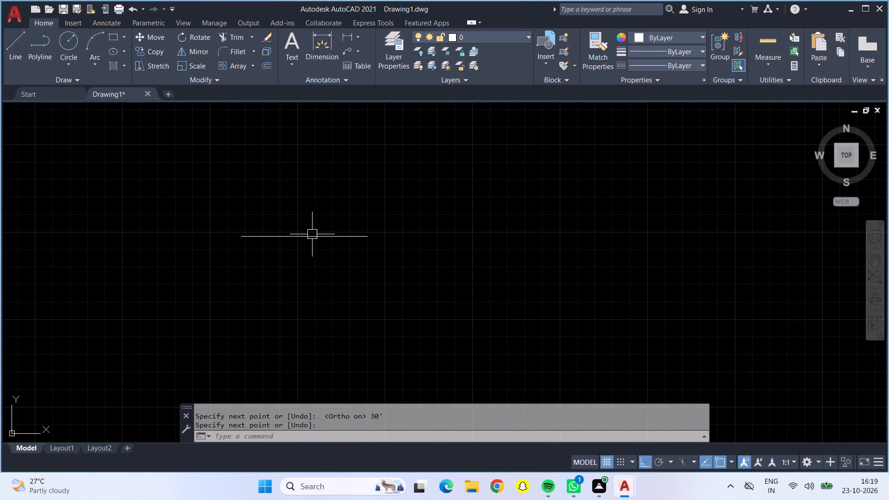
{"action": "left_click", "coordinate": [312, 234]}
{"action": "key", "text": "Delete"}
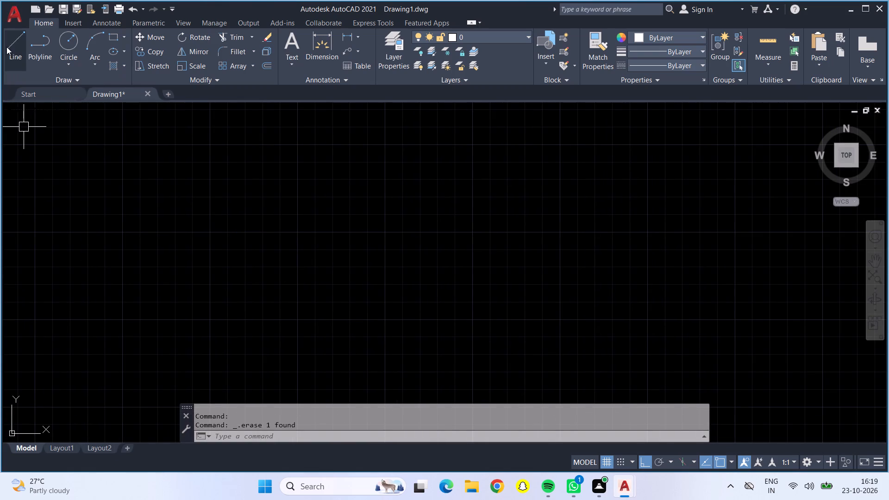
Draw connected outline lines: 30' rightward along the top, 40' down, 30' back along the bottom, and 40" up the left side.
{"action": "left_click", "coordinate": [6, 47]}
{"action": "left_click_drag", "start_coordinate": [139, 194], "coordinate": [163, 194]}
{"action": "type", "text": "30'"}
{"action": "key", "text": "Return"}
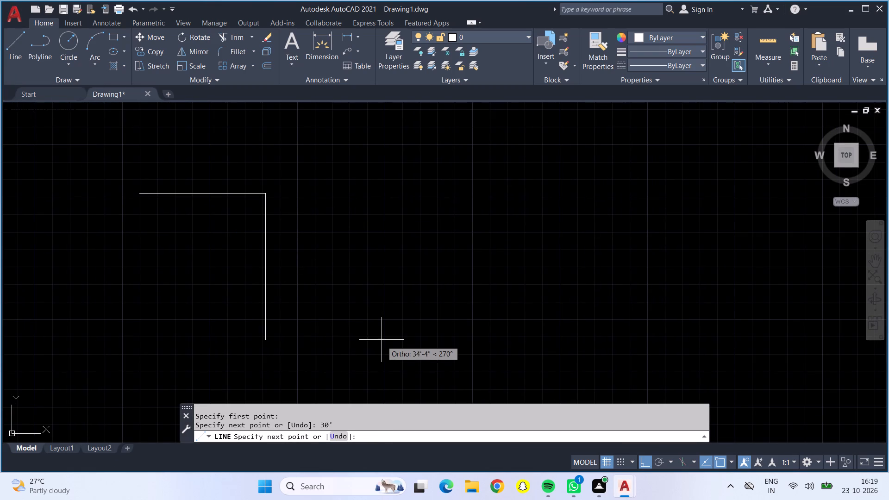
{"action": "type", "text": "40"}
{"action": "key", "text": "apostrophe"}
{"action": "key", "text": "Return"}
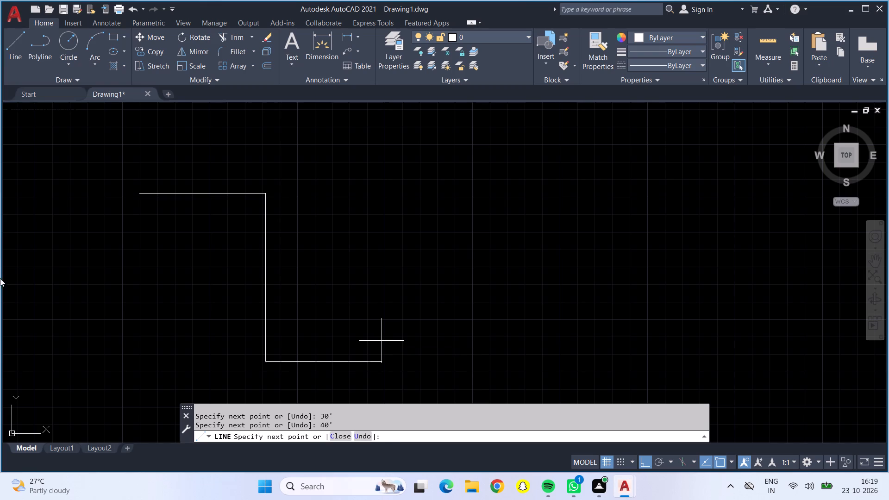
{"action": "type", "text": "30'"}
{"action": "key", "text": "Return"}
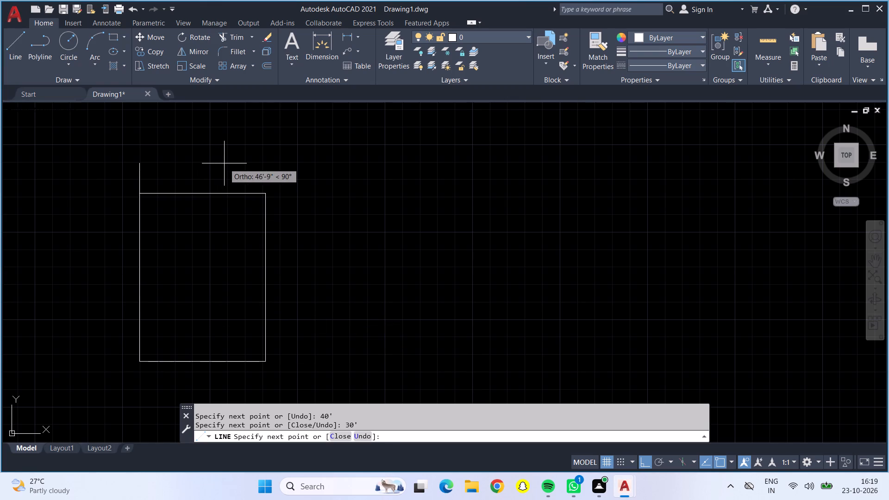
{"action": "type", "text": "40"}
{"action": "key", "text": "Return"}
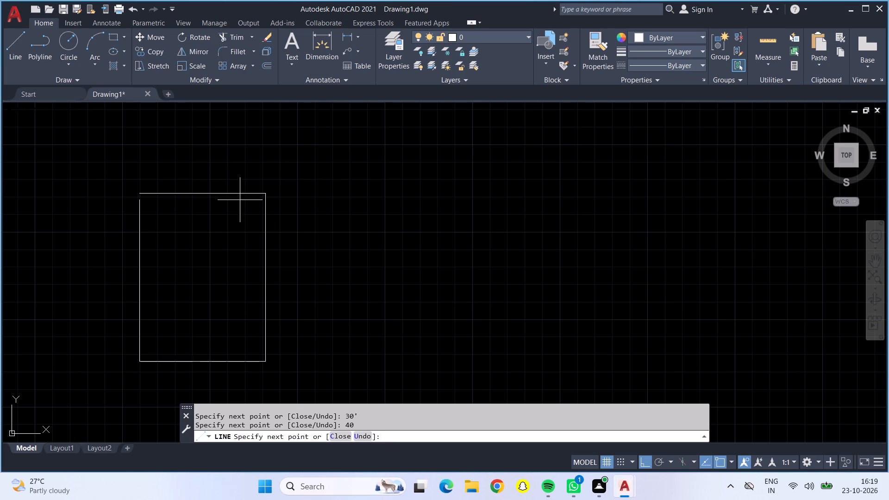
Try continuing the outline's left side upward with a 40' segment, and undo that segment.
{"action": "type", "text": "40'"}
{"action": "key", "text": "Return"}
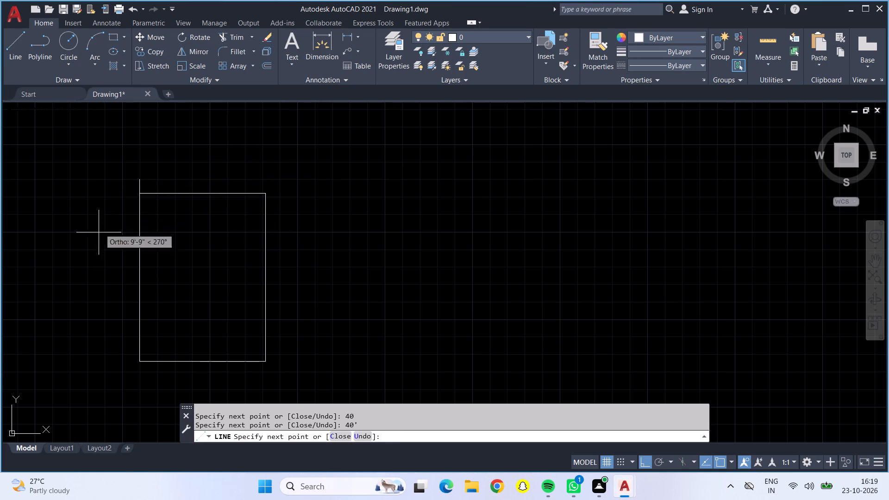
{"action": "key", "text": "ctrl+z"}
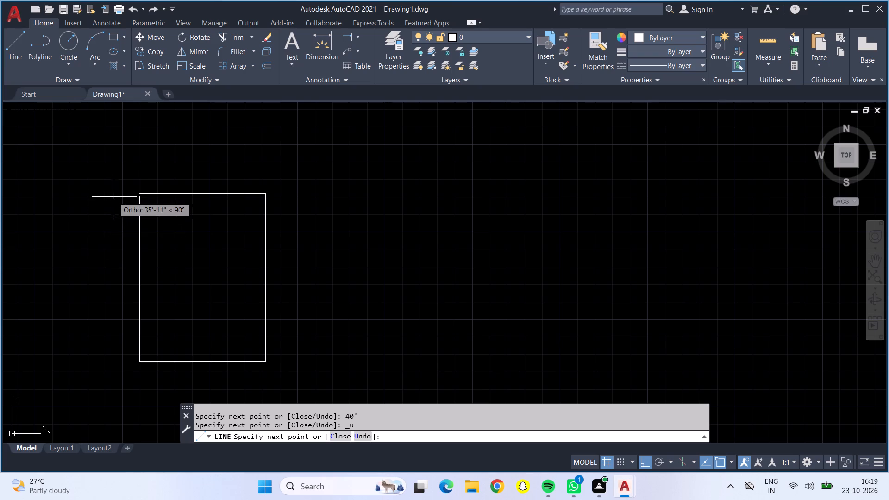
Close the rectangular outline by extending its left side up to the starting top-left corner, and end the Line command.
{"action": "left_click", "coordinate": [137, 197]}
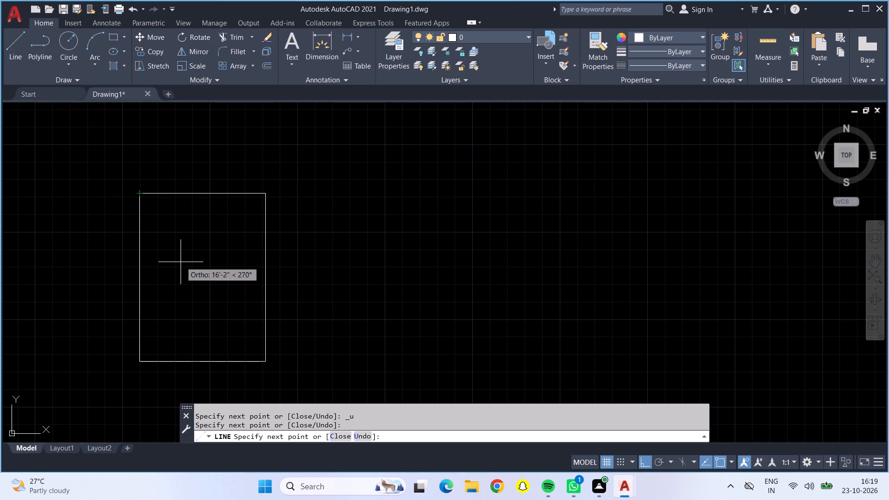
{"action": "key", "text": "Escape"}
Offset the long upper segment of the outline's left side 9" inward.
{"action": "scroll", "coordinate": [181, 262], "scroll_direction": "up", "scroll_amount": 2}
{"action": "scroll", "coordinate": [166, 271], "scroll_direction": "down", "scroll_amount": 2}
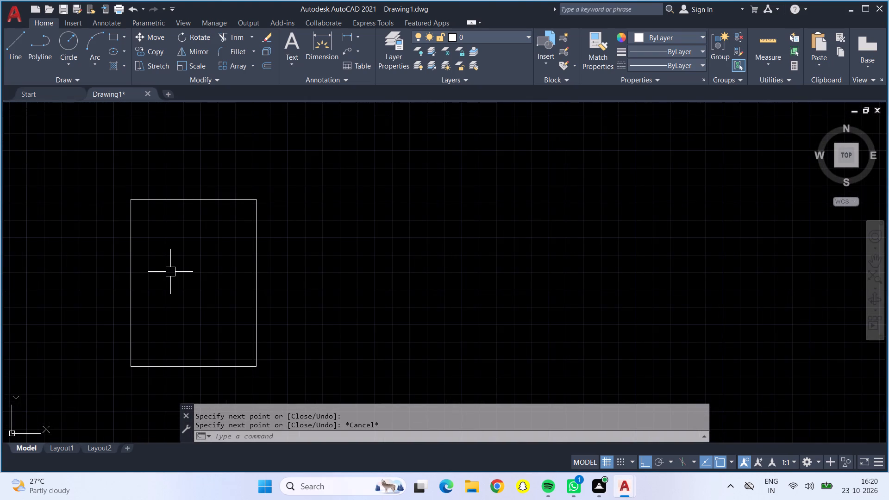
{"action": "scroll", "coordinate": [177, 272], "scroll_direction": "down", "scroll_amount": 1}
{"action": "middle_click_drag", "start_coordinate": [178, 272], "coordinate": [305, 281]}
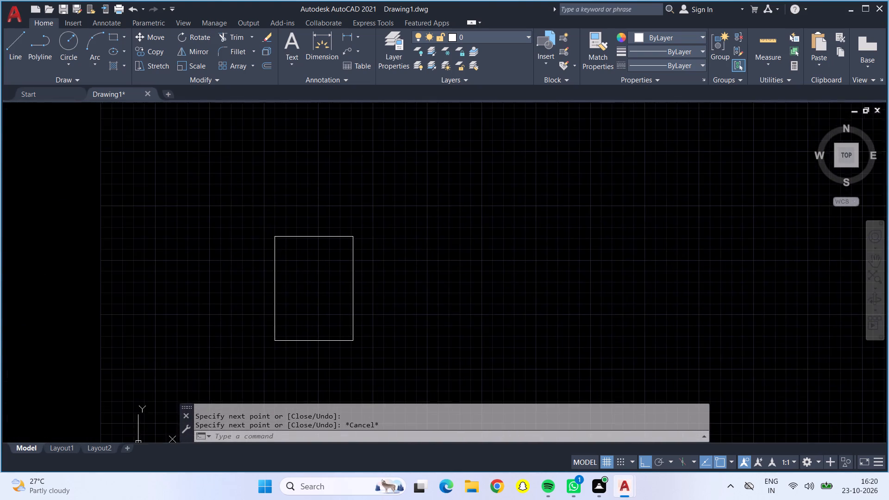
{"action": "scroll", "coordinate": [305, 277], "scroll_direction": "up", "scroll_amount": 2}
{"action": "middle_click_drag", "start_coordinate": [326, 270], "coordinate": [362, 214]}
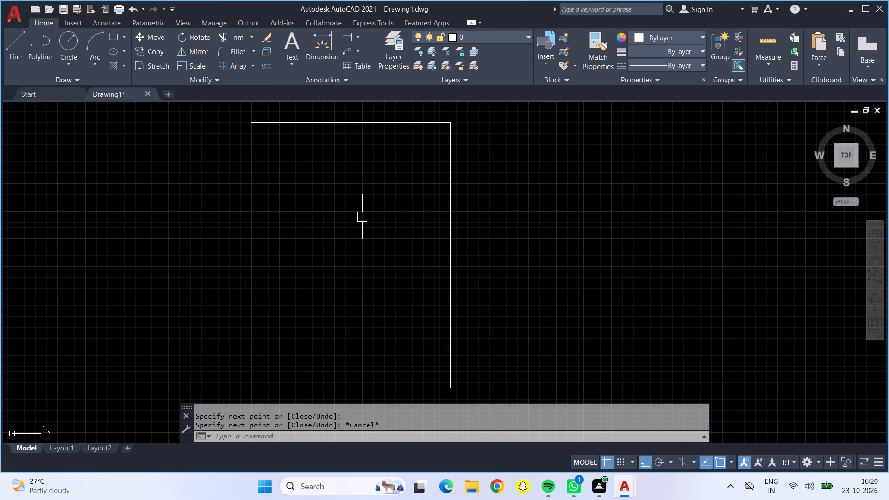
{"action": "key", "text": "o"}
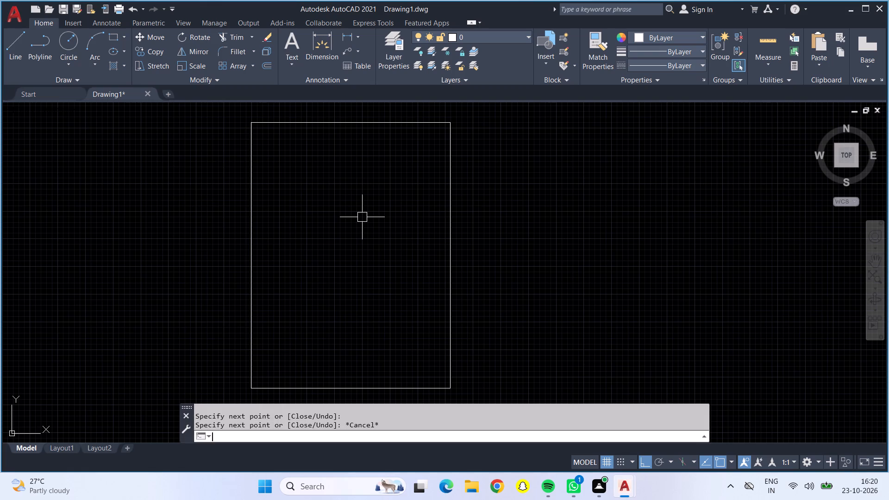
{"action": "key", "text": "Return"}
{"action": "key", "text": "9"}
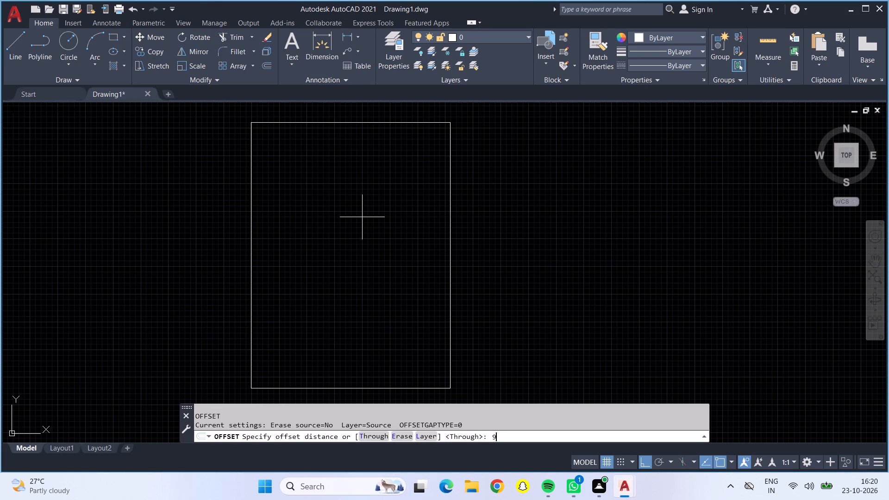
{"action": "key", "text": "shift+quotedbl"}
{"action": "key", "text": "Return"}
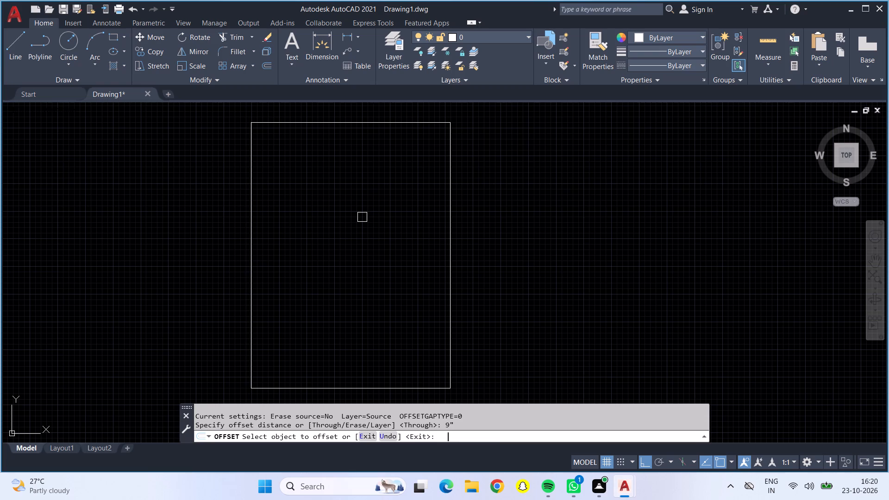
{"action": "left_click", "coordinate": [252, 300]}
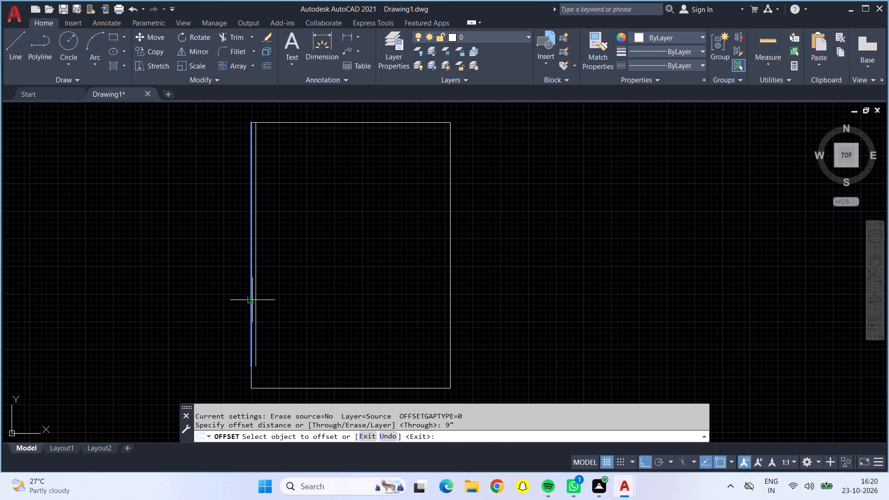
{"action": "left_click_drag", "start_coordinate": [283, 306], "coordinate": [288, 304]}
Offset the outline's top, right and bottom sides 9" inward.
{"action": "left_click", "coordinate": [306, 117]}
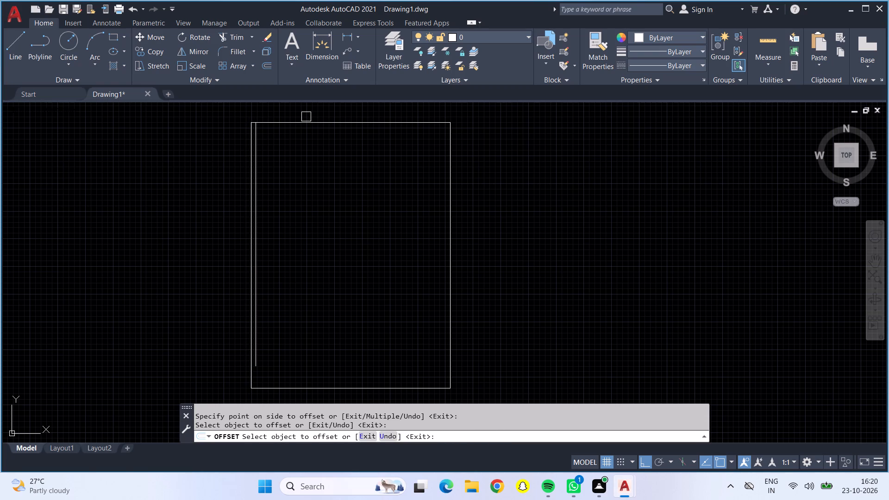
{"action": "left_click", "coordinate": [307, 125]}
{"action": "left_click", "coordinate": [311, 198]}
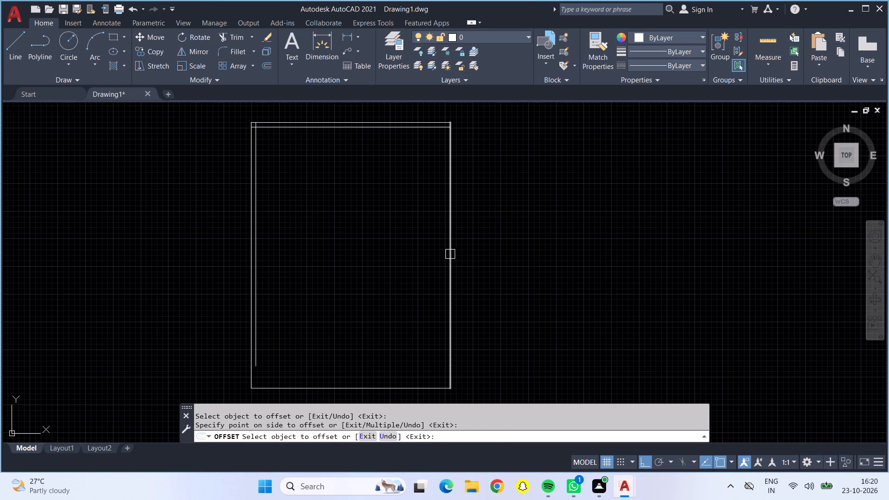
{"action": "left_click", "coordinate": [450, 254]}
{"action": "left_click", "coordinate": [404, 259]}
{"action": "left_click", "coordinate": [401, 391]}
{"action": "left_click", "coordinate": [390, 346]}
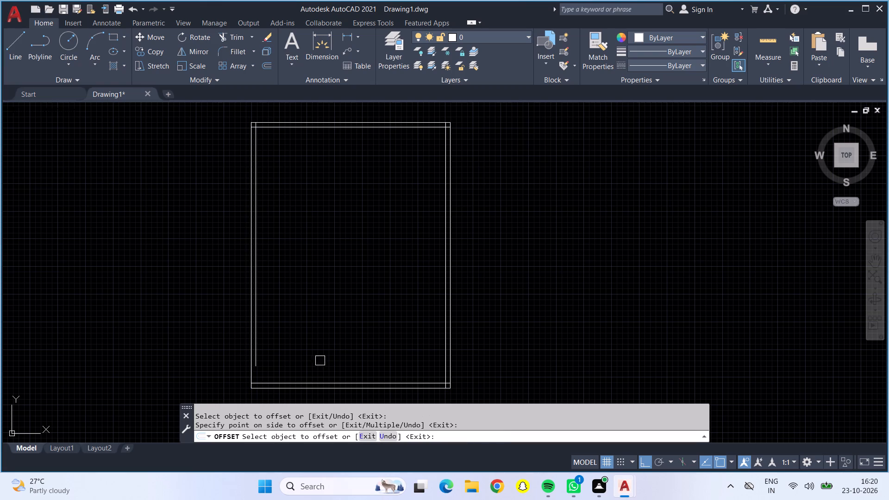
Offset the inner left line 9" outward and the short segment at the lower-left corner 9" inward, and end Offset.
{"action": "left_click", "coordinate": [252, 369]}
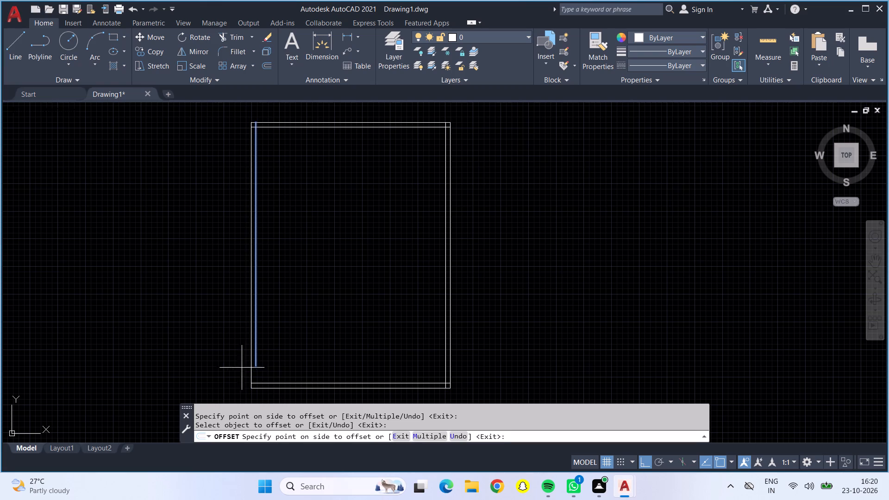
{"action": "left_click", "coordinate": [221, 363]}
{"action": "left_click", "coordinate": [252, 372]}
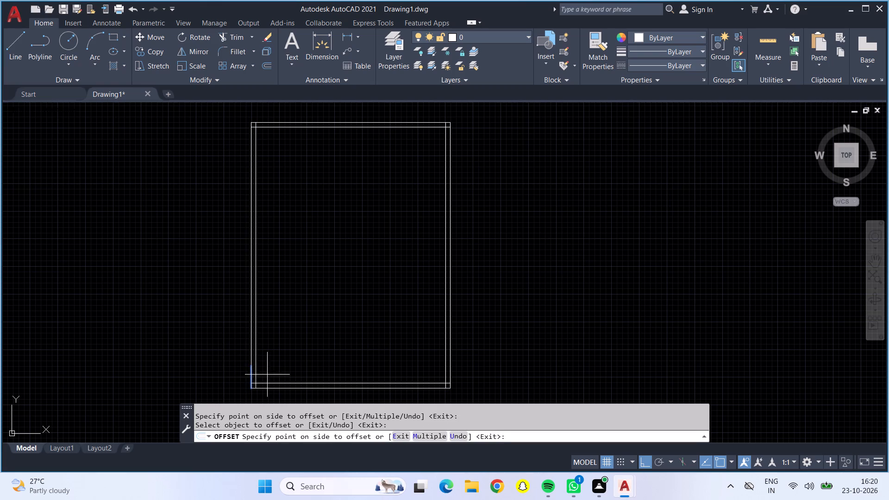
{"action": "left_click", "coordinate": [282, 374]}
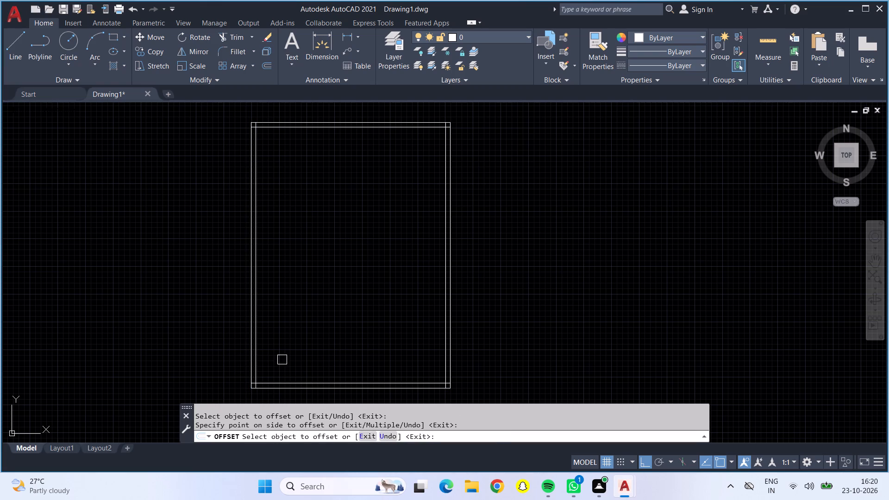
{"action": "key", "text": "Escape"}
Offset the inner line of the top wall 11'0" downward, and end Offset.
{"action": "scroll", "coordinate": [296, 346], "scroll_direction": "up", "scroll_amount": 1}
{"action": "scroll", "coordinate": [296, 346], "scroll_direction": "down", "scroll_amount": 1}
{"action": "middle_click_drag", "start_coordinate": [307, 340], "coordinate": [309, 339]}
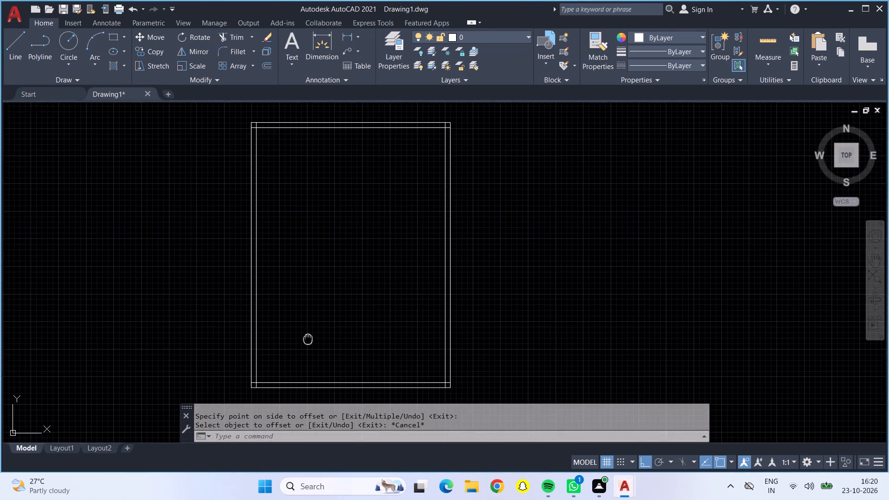
{"action": "middle_click_drag", "start_coordinate": [309, 339], "coordinate": [372, 322]}
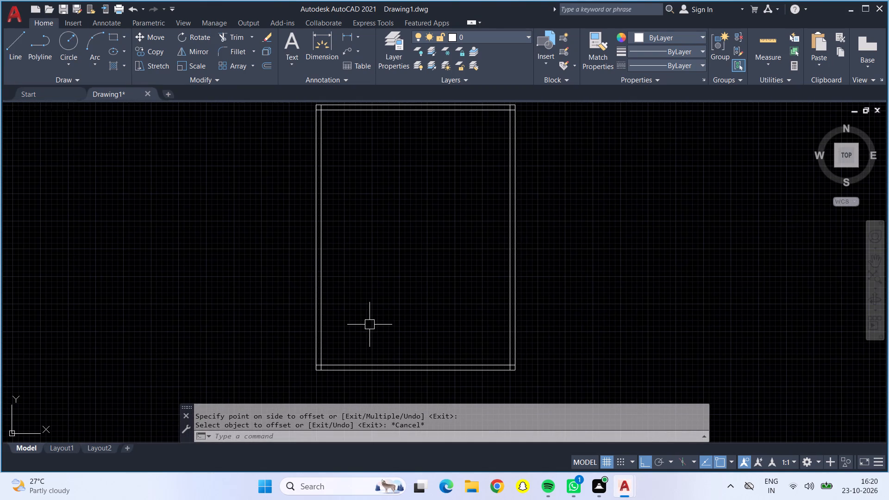
{"action": "key", "text": "Escape"}
{"action": "key", "text": "o"}
{"action": "key", "text": "Return"}
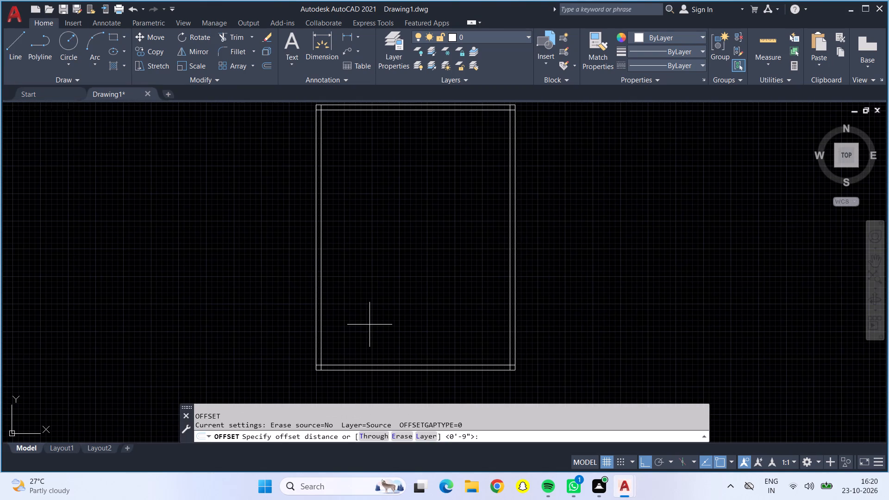
{"action": "type", "text": "11"}
{"action": "key", "text": "apostrophe"}
{"action": "type", "text": "0\""}
{"action": "key", "text": "Return"}
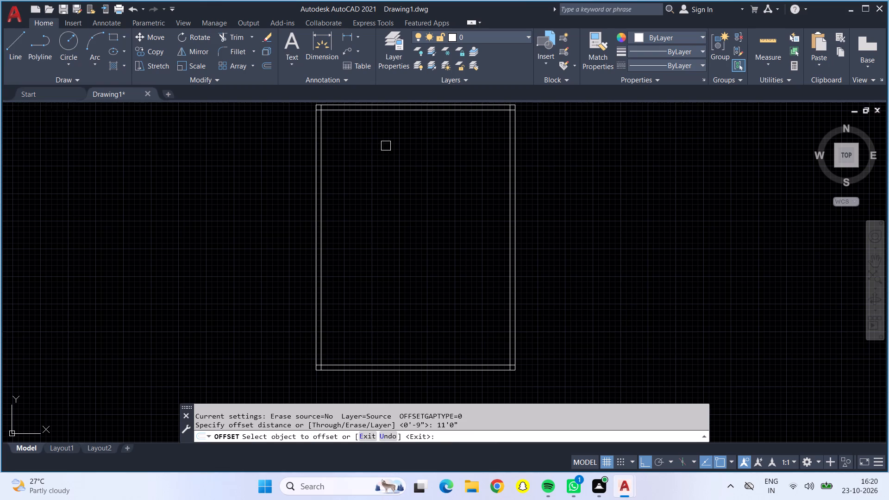
{"action": "left_click", "coordinate": [386, 108]}
{"action": "left_click_drag", "start_coordinate": [385, 142], "coordinate": [385, 143]}
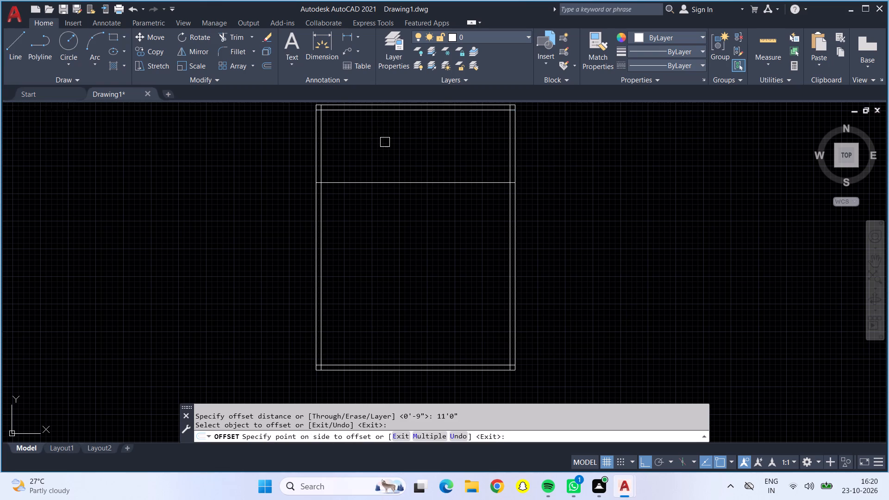
{"action": "left_click_drag", "start_coordinate": [385, 143], "coordinate": [386, 154]}
{"action": "key", "text": "Escape"}
Offset the horizontal line below the top wall 6" downward to form a partition wall, and end Offset.
{"action": "key", "text": "o"}
{"action": "key", "text": "Return"}
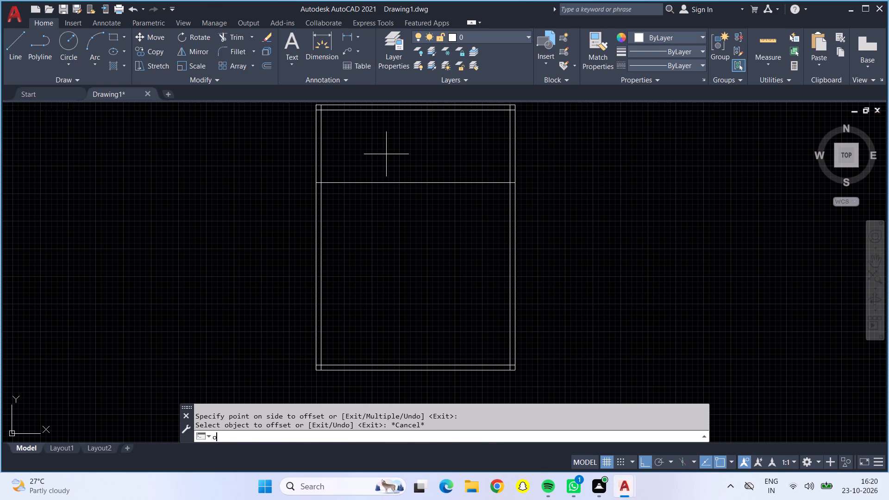
{"action": "key", "text": "6"}
{"action": "key", "text": "shift+quotedbl"}
{"action": "key", "text": "Return"}
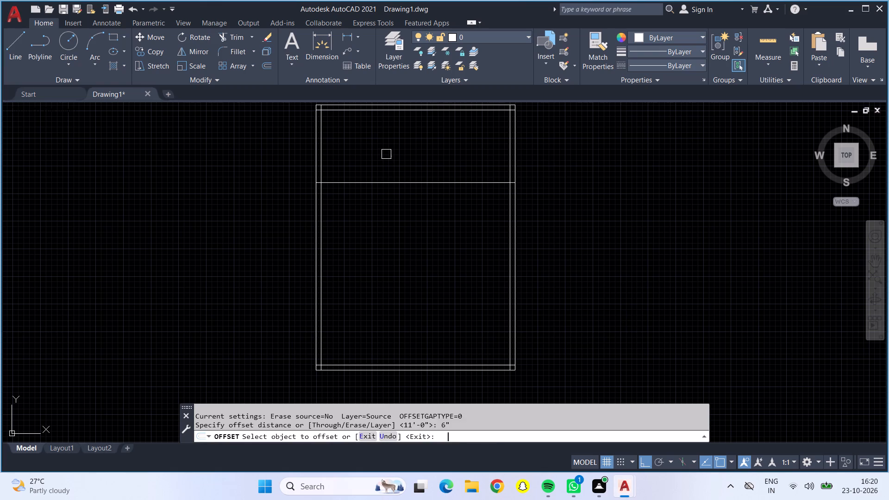
{"action": "left_click", "coordinate": [405, 182]}
{"action": "left_click", "coordinate": [423, 235]}
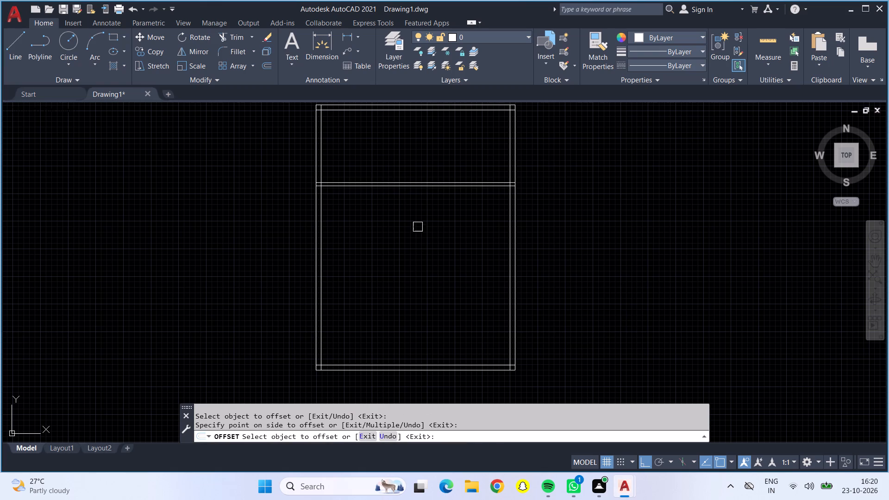
{"action": "key", "text": "Escape"}
Offset the inner line of the left wall 12' to the right, and end Offset.
{"action": "key", "text": "o"}
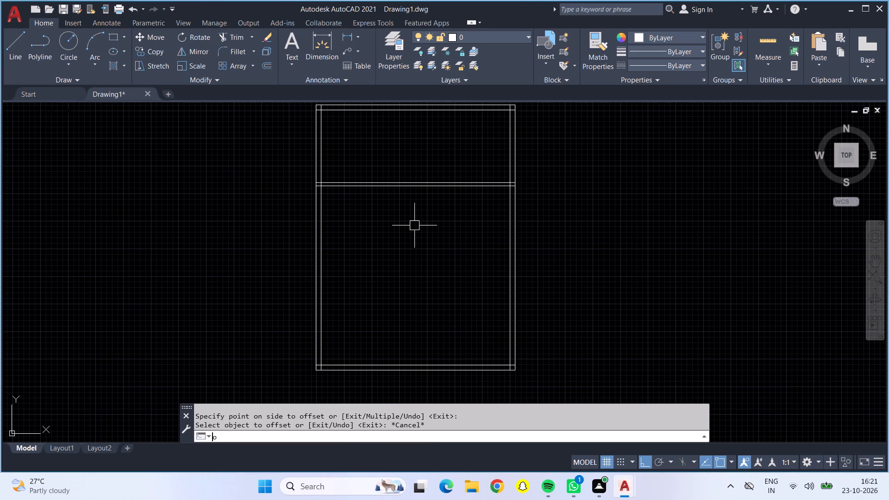
{"action": "key", "text": "Return"}
{"action": "type", "text": "12'"}
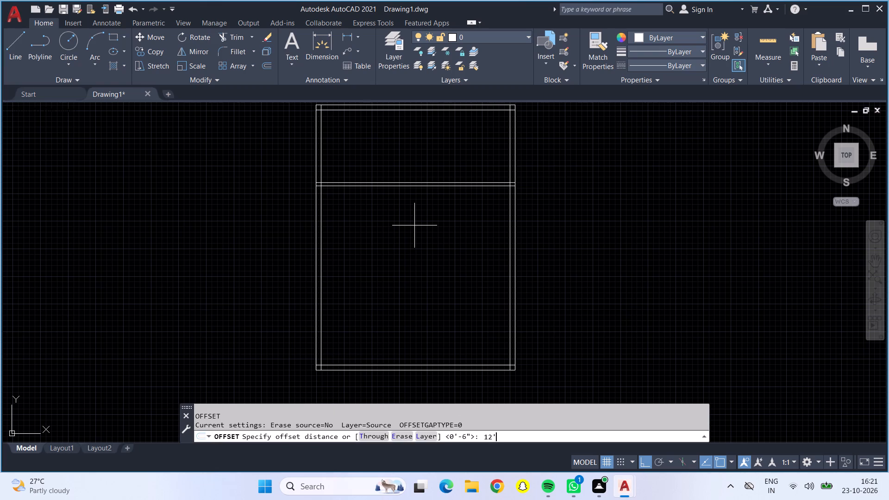
{"action": "key", "text": "Return"}
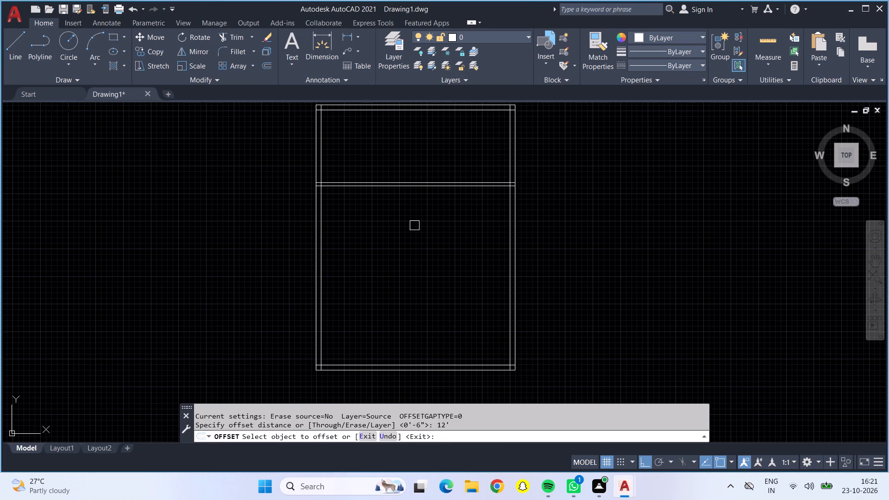
{"action": "left_click", "coordinate": [322, 147]}
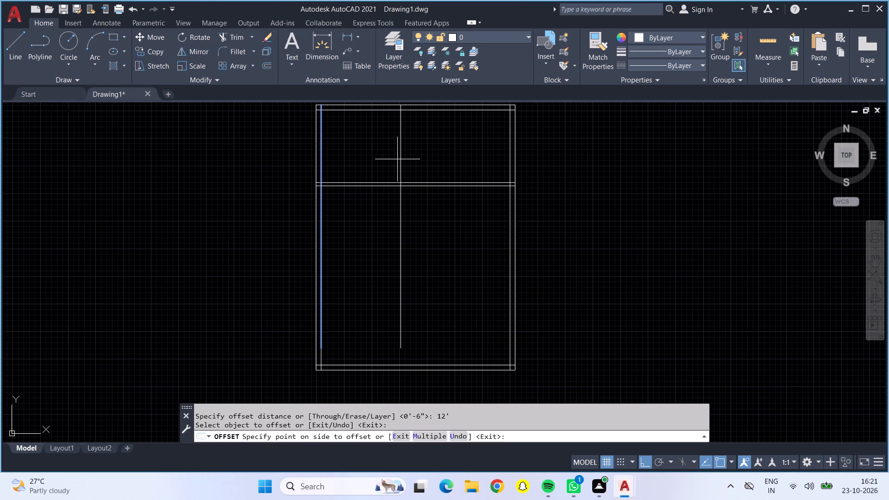
{"action": "left_click", "coordinate": [397, 159]}
{"action": "key", "text": "Escape"}
Offset the interior vertical line 6" to the right to form a partition wall, and end Offset.
{"action": "key", "text": "o"}
{"action": "key", "text": "Return"}
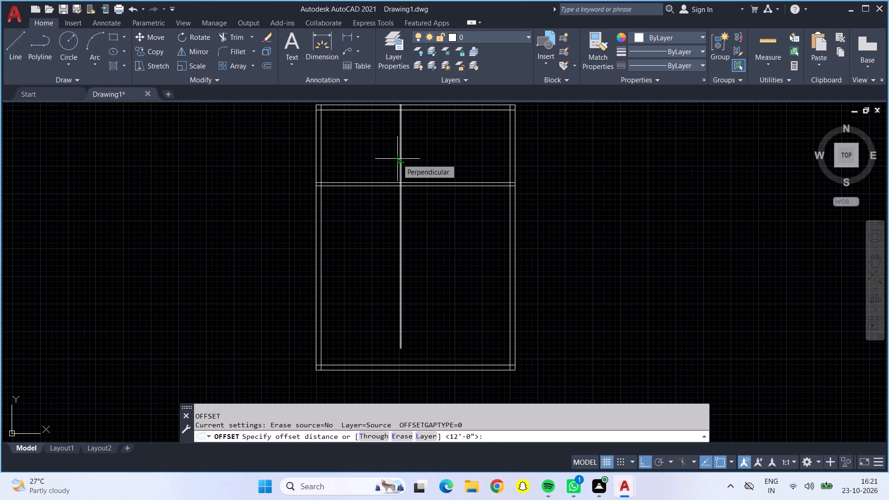
{"action": "type", "text": "6\""}
{"action": "key", "text": "Return"}
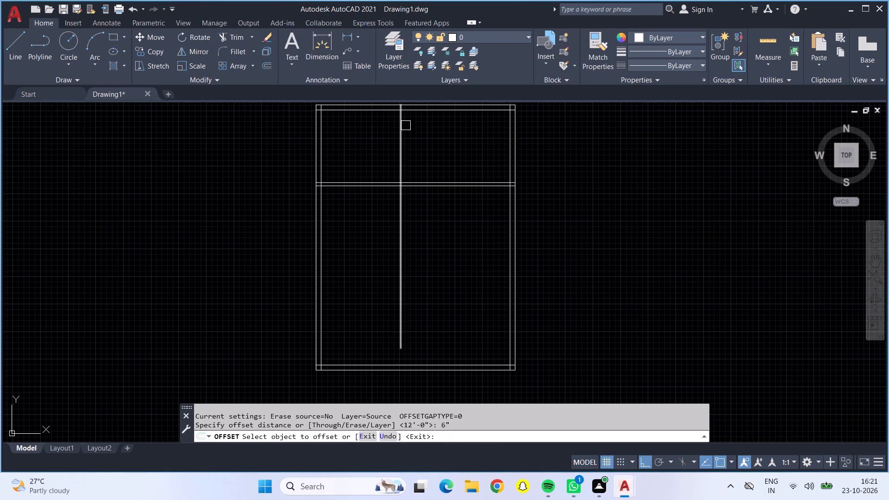
{"action": "left_click", "coordinate": [399, 142]}
{"action": "left_click", "coordinate": [427, 153]}
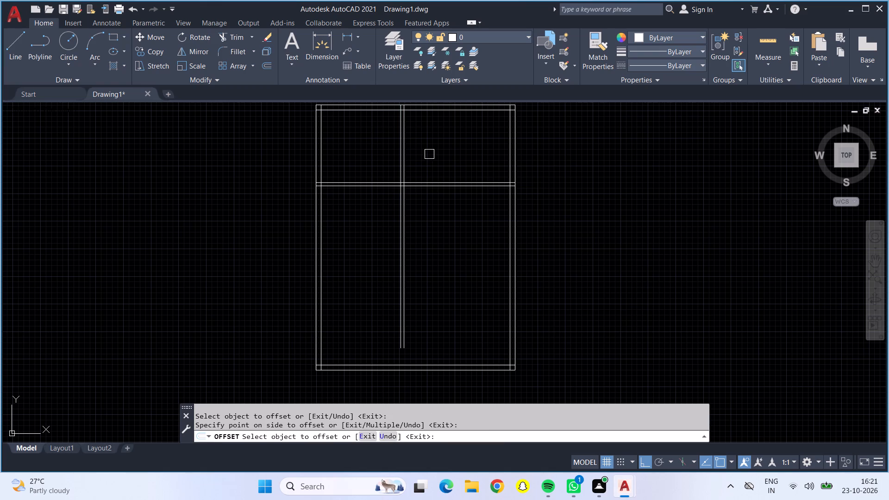
{"action": "key", "text": "Escape"}
Offset the inner line of the right wall 11' to the left.
{"action": "key", "text": "o"}
{"action": "key", "text": "Return"}
{"action": "type", "text": "11"}
{"action": "key", "text": "apostrophe"}
{"action": "key", "text": "Return"}
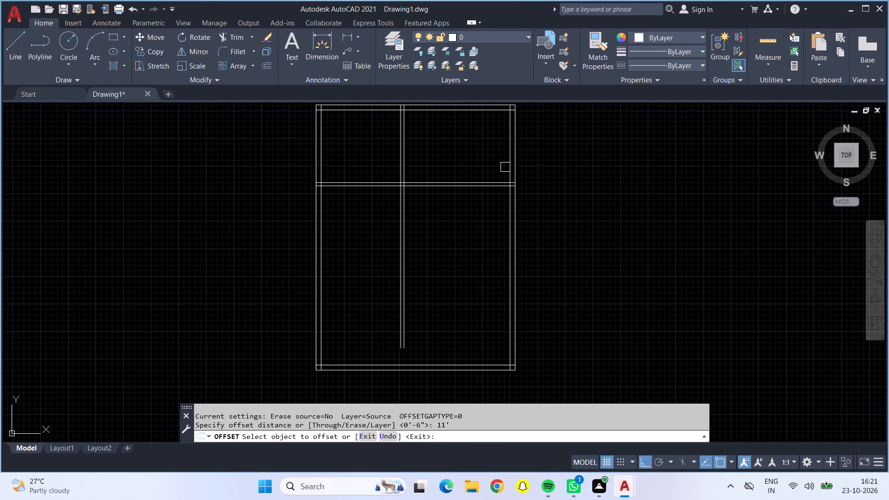
{"action": "left_click_drag", "start_coordinate": [507, 167], "coordinate": [498, 167]}
{"action": "left_click", "coordinate": [451, 161]}
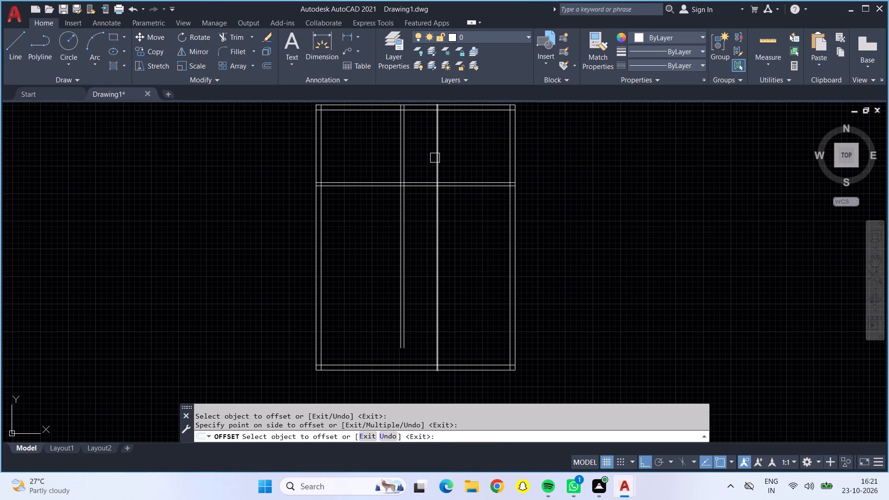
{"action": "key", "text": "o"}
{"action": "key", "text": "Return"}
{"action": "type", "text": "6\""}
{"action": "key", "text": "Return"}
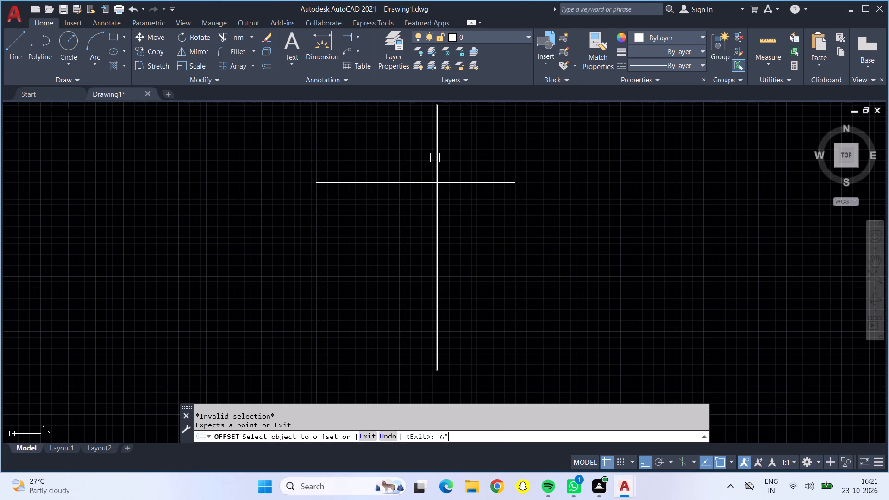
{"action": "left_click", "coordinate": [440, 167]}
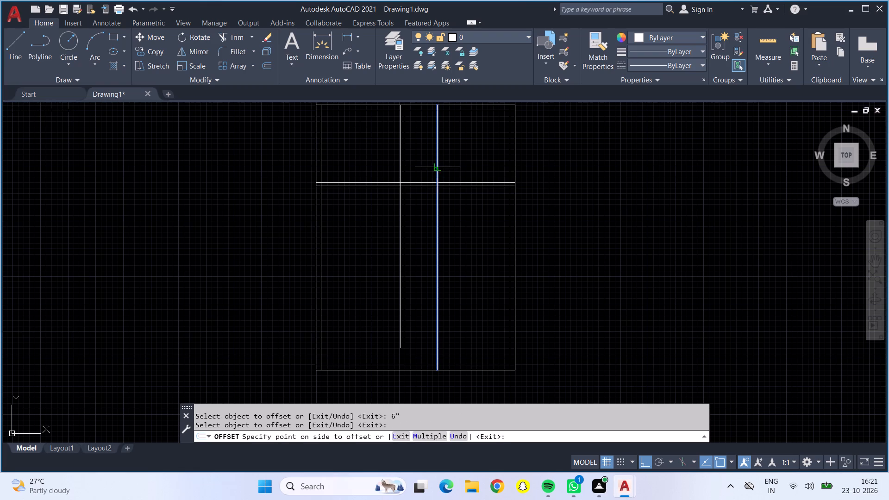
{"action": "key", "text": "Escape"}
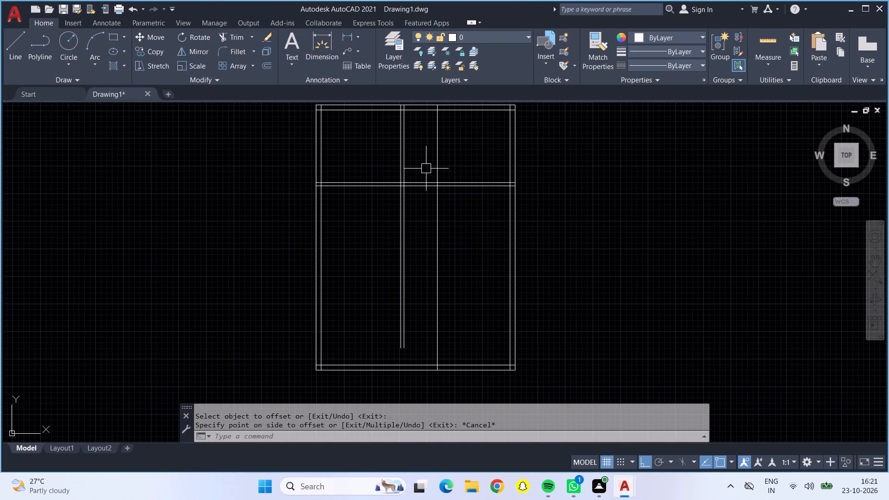
Offset the single vertical line nearer the right wall 6" to the left, and end Offset.
{"action": "key", "text": "o"}
{"action": "key", "text": "Return"}
{"action": "type", "text": "6\""}
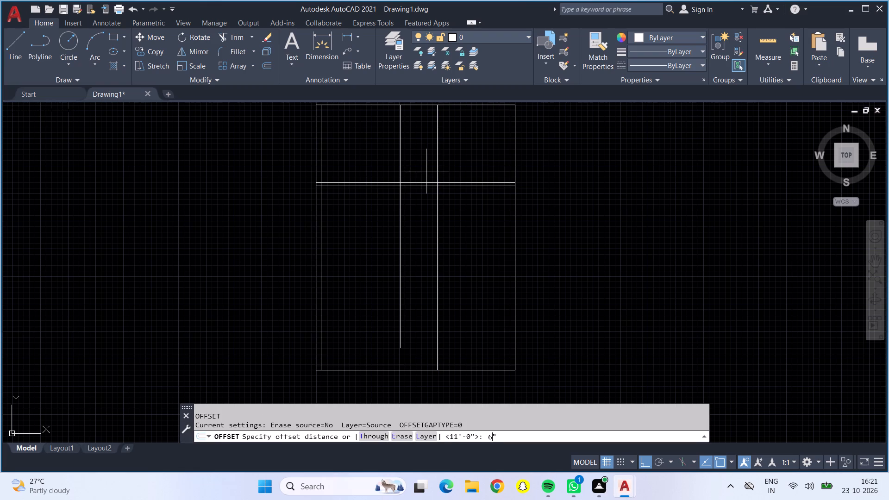
{"action": "key", "text": "Return"}
{"action": "left_click", "coordinate": [436, 155]}
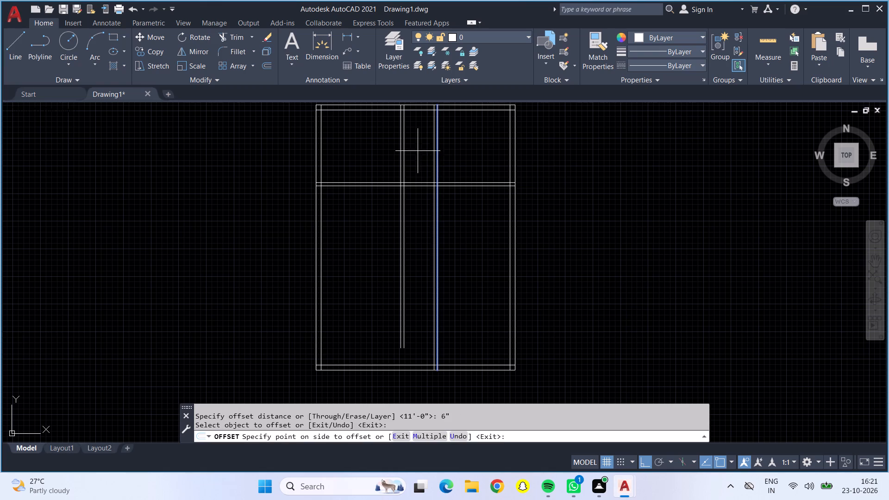
{"action": "left_click", "coordinate": [418, 151]}
{"action": "key", "text": "Escape"}
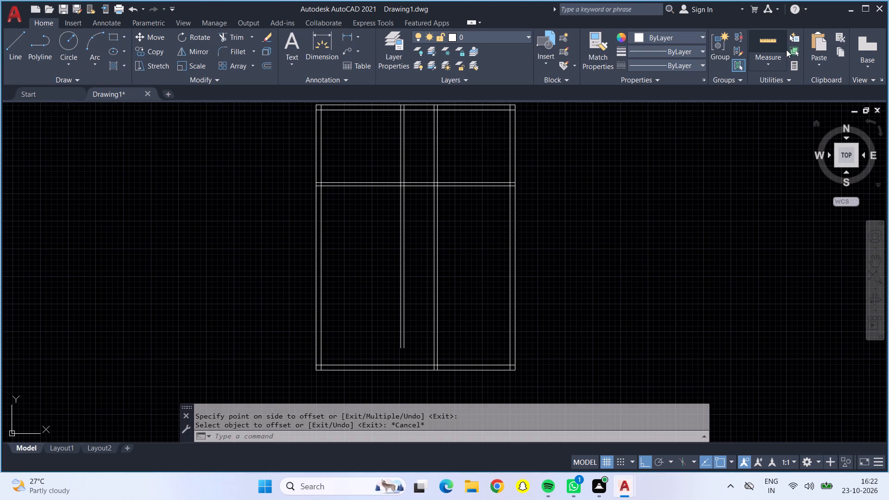
Quick-measure the space between the two vertical partition walls at the top of the plan.
{"action": "left_click", "coordinate": [768, 37]}
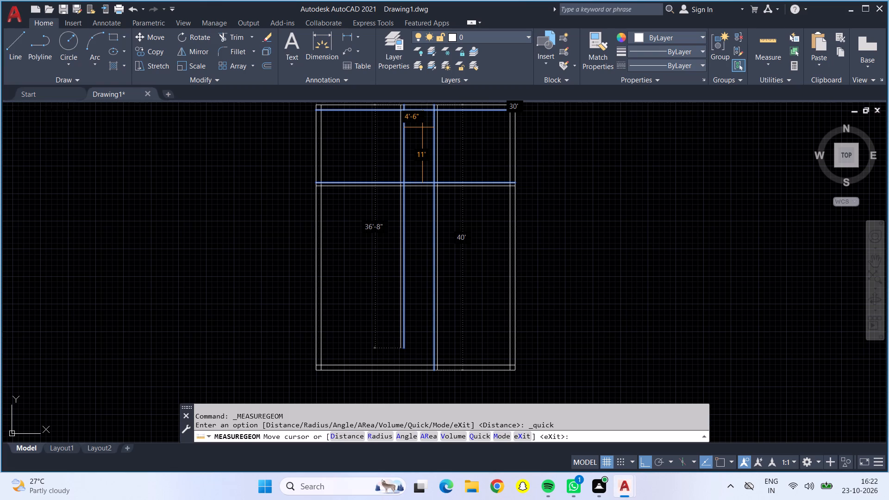
{"action": "key", "text": "Escape"}
Offset the inner line of the top wall 7' downward, and end Offset.
{"action": "key", "text": "o"}
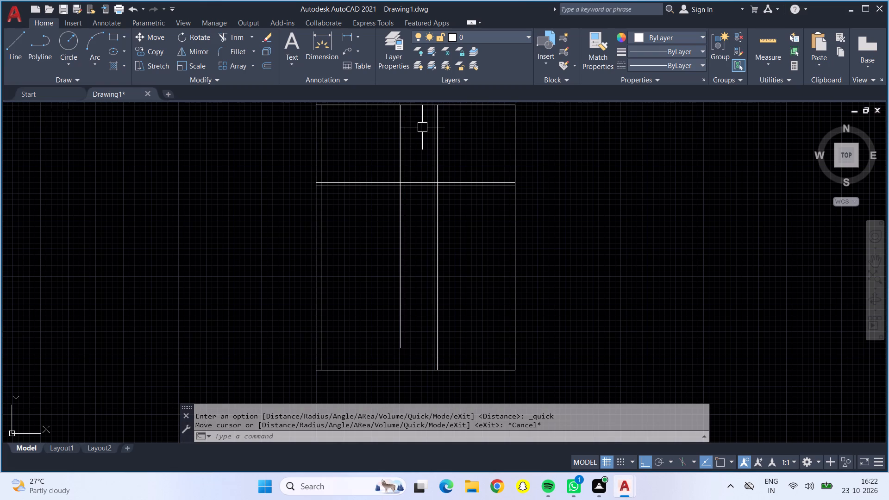
{"action": "key", "text": "Return"}
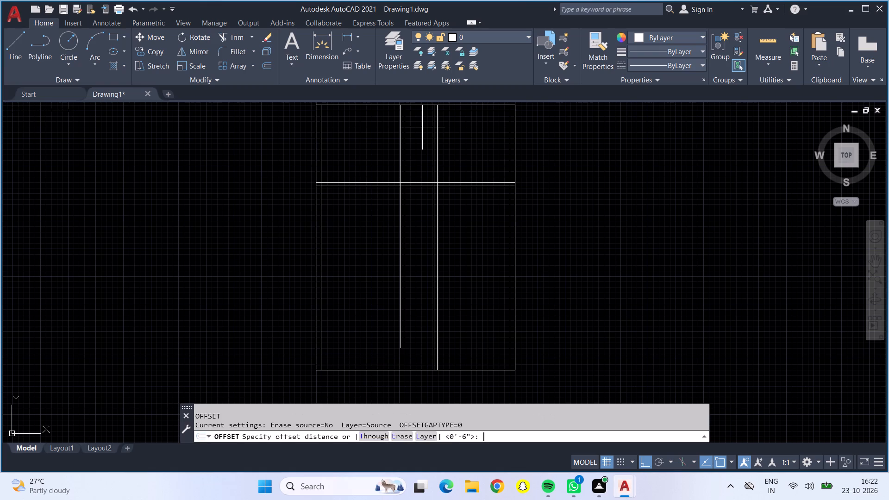
{"action": "type", "text": "7'"}
{"action": "key", "text": "Return"}
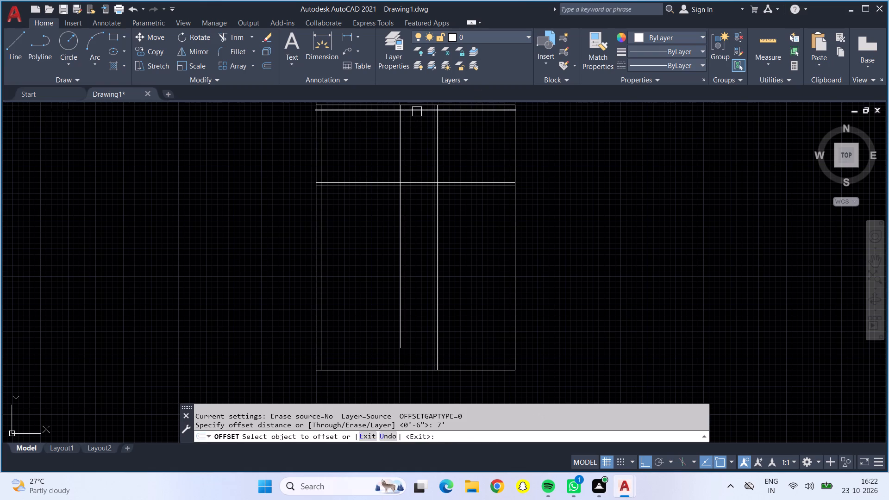
{"action": "left_click", "coordinate": [417, 112]}
{"action": "left_click", "coordinate": [415, 128]}
{"action": "key", "text": "Escape"}
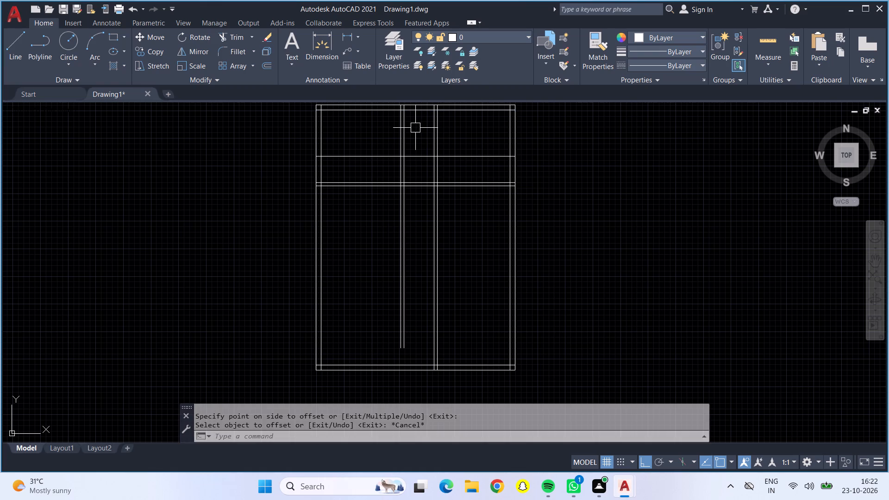
Offset the single horizontal line between the top wall and the horizontal partition 6" downward, and end Offset.
{"action": "key", "text": "o"}
{"action": "key", "text": "Return"}
{"action": "type", "text": "6\""}
{"action": "key", "text": "Return"}
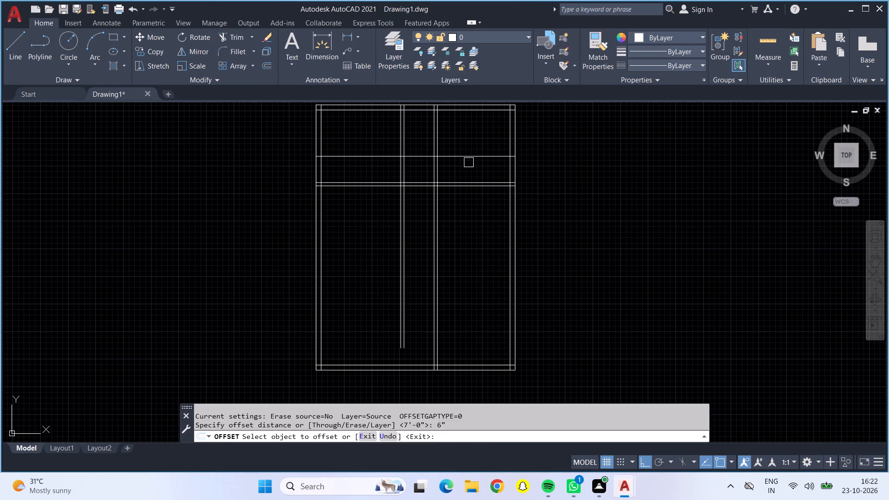
{"action": "left_click", "coordinate": [464, 156]}
{"action": "left_click", "coordinate": [461, 164]}
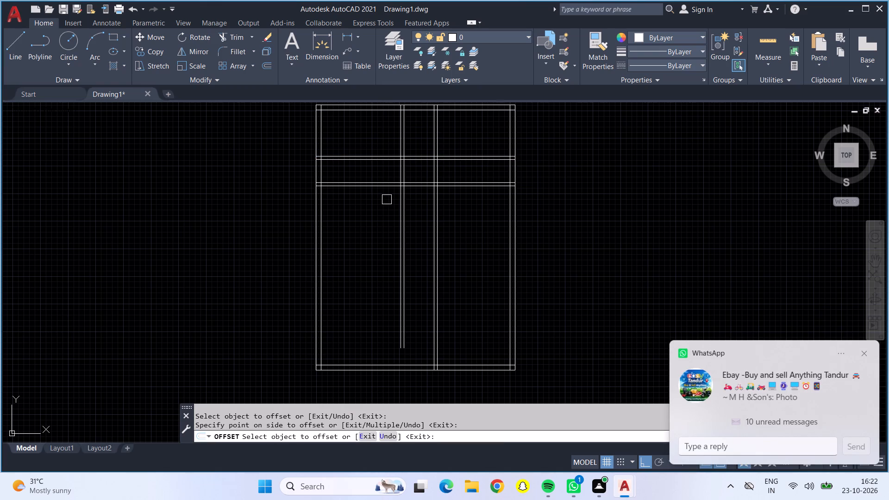
{"action": "key", "text": "Escape"}
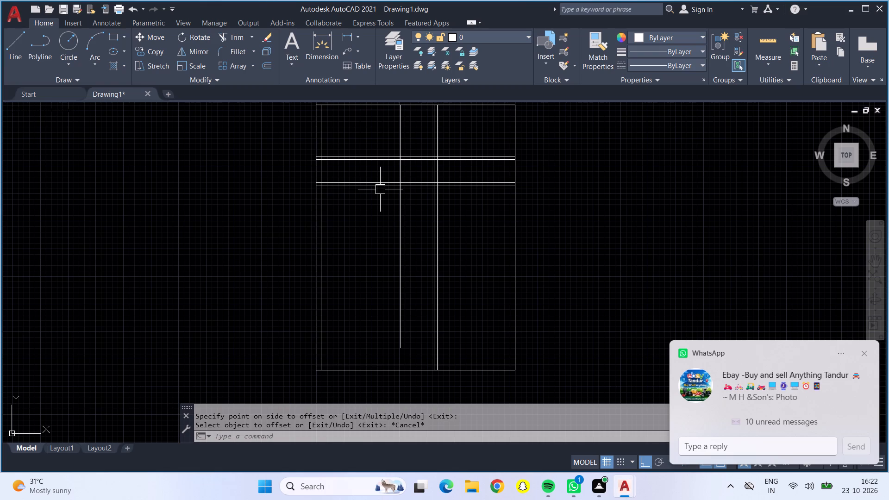
Trim the vertical partition lines below the lower horizontal partition, and that partition's two lines between the vertical partitions.
{"action": "left_click", "coordinate": [231, 35]}
{"action": "left_click_drag", "start_coordinate": [382, 224], "coordinate": [458, 240]}
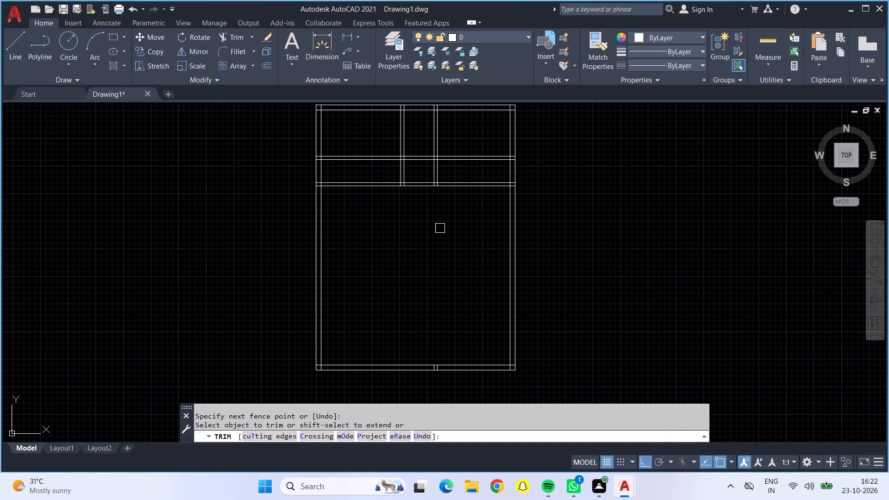
{"action": "left_click", "coordinate": [416, 185]}
{"action": "left_click", "coordinate": [416, 182]}
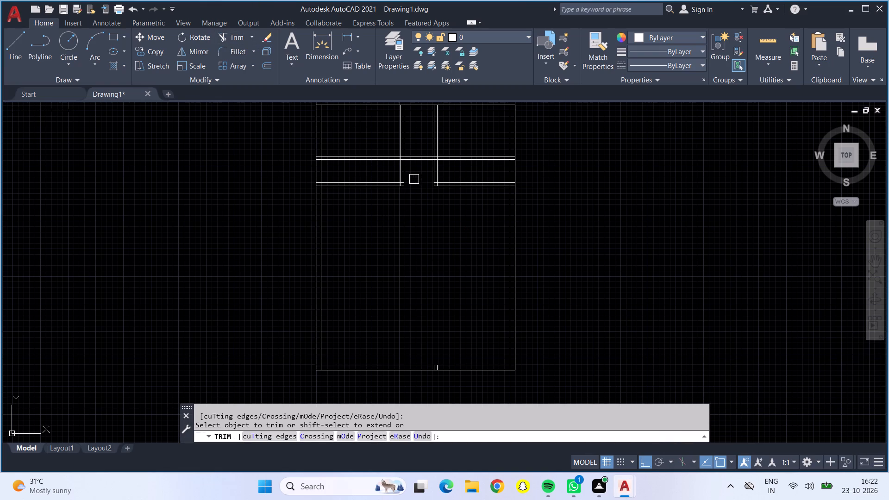
Trim the upper horizontal partition's lines out of the left and right rooms, keeping the middle part, and end Trim.
{"action": "double_click", "coordinate": [353, 156]}
{"action": "left_click", "coordinate": [352, 154]}
{"action": "triple_click", "coordinate": [491, 158]}
{"action": "key", "text": "Escape"}
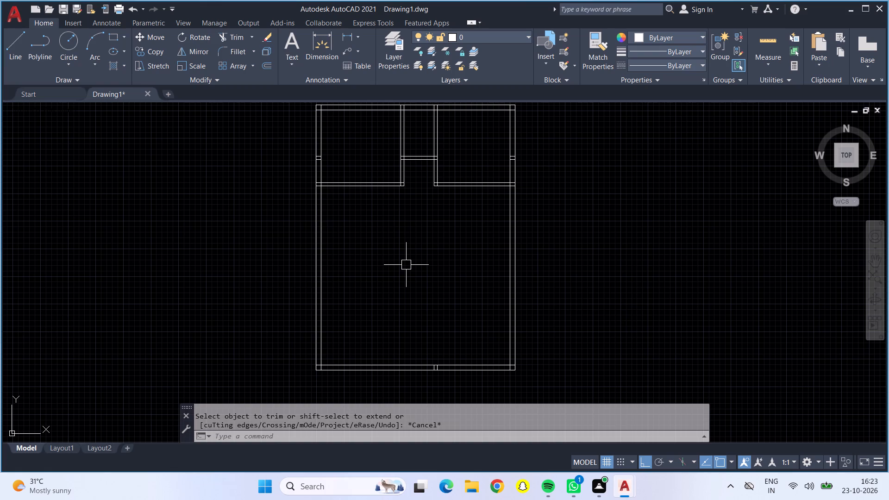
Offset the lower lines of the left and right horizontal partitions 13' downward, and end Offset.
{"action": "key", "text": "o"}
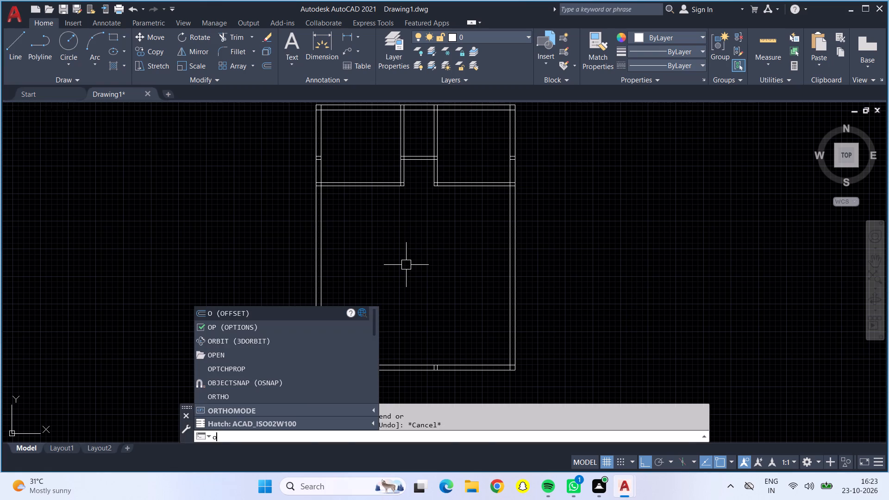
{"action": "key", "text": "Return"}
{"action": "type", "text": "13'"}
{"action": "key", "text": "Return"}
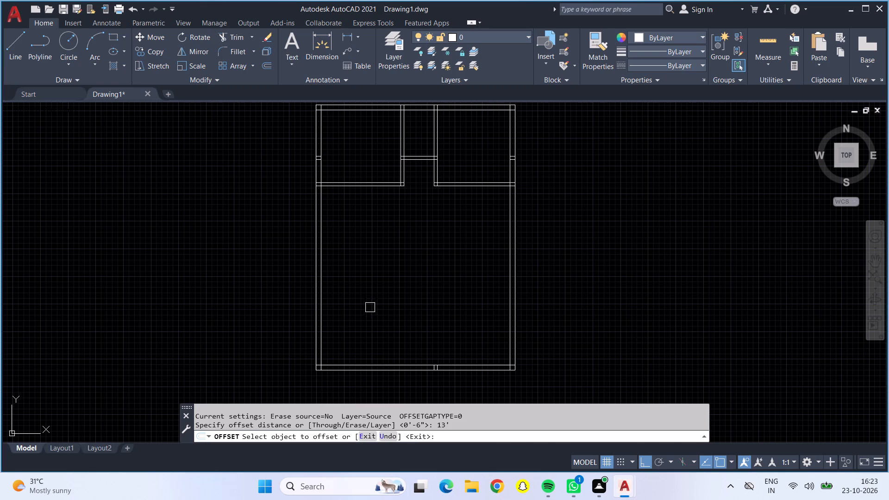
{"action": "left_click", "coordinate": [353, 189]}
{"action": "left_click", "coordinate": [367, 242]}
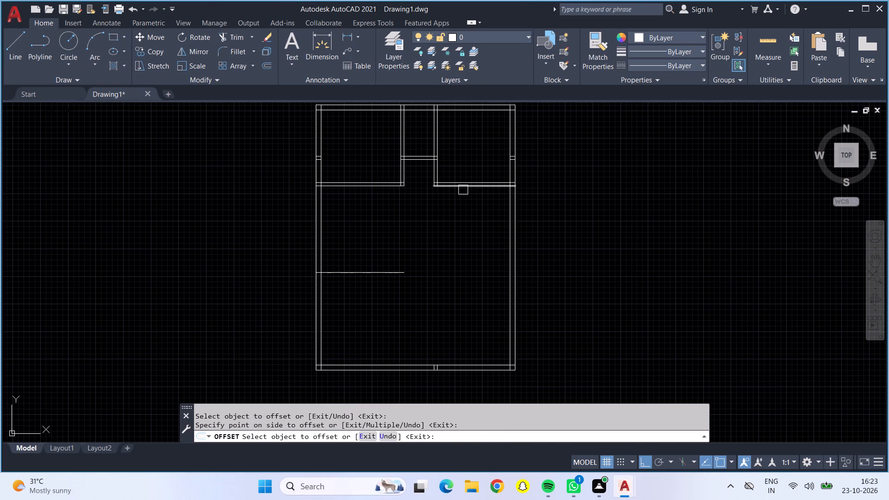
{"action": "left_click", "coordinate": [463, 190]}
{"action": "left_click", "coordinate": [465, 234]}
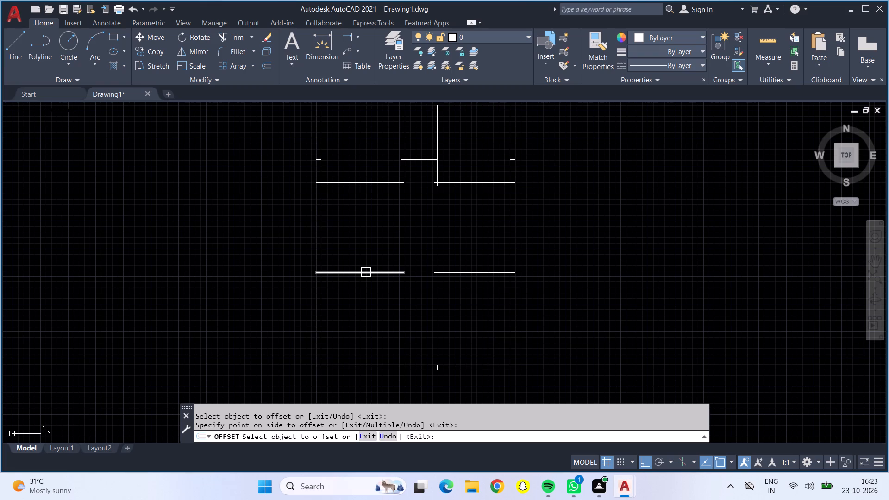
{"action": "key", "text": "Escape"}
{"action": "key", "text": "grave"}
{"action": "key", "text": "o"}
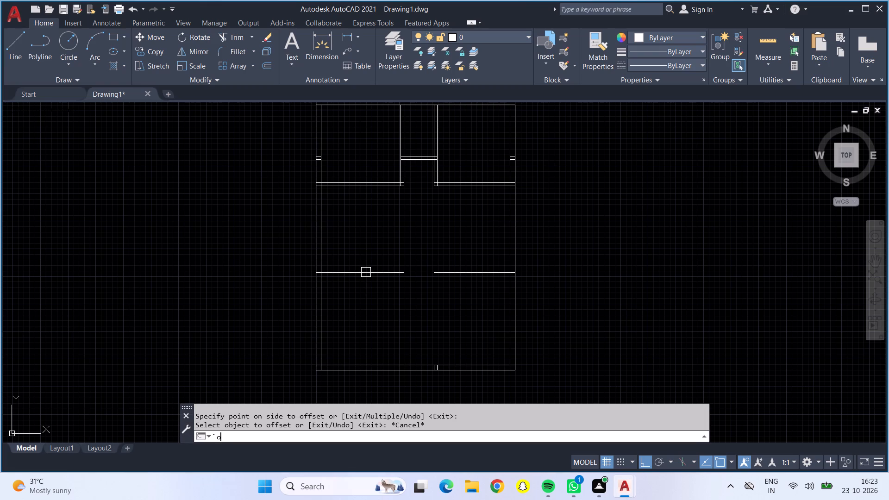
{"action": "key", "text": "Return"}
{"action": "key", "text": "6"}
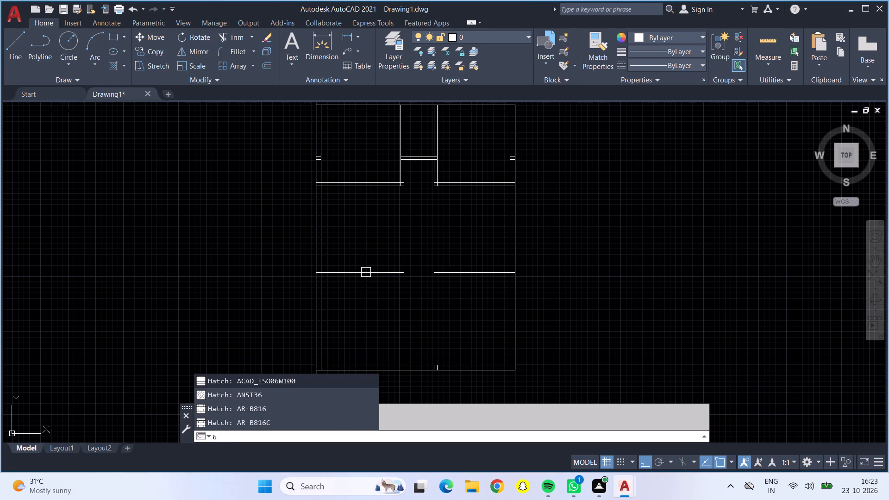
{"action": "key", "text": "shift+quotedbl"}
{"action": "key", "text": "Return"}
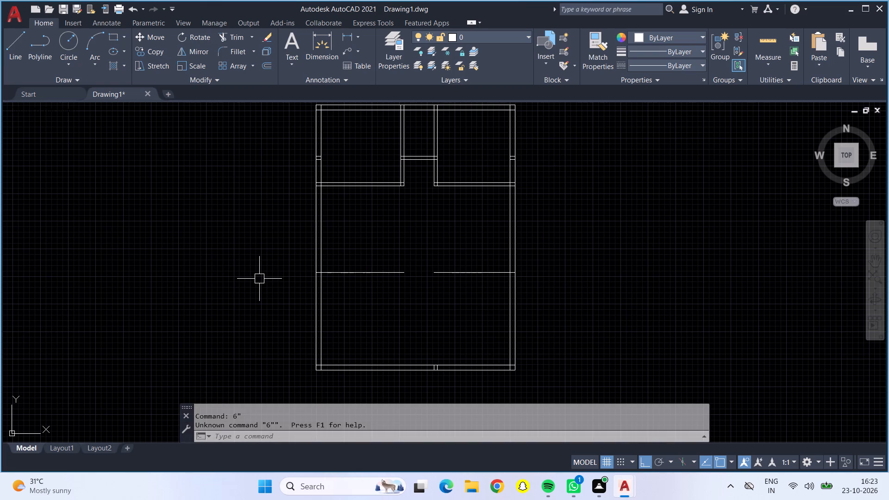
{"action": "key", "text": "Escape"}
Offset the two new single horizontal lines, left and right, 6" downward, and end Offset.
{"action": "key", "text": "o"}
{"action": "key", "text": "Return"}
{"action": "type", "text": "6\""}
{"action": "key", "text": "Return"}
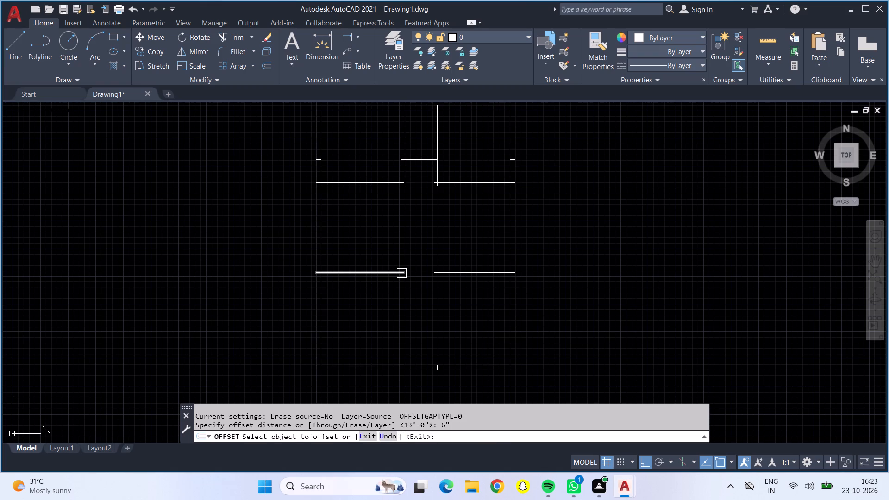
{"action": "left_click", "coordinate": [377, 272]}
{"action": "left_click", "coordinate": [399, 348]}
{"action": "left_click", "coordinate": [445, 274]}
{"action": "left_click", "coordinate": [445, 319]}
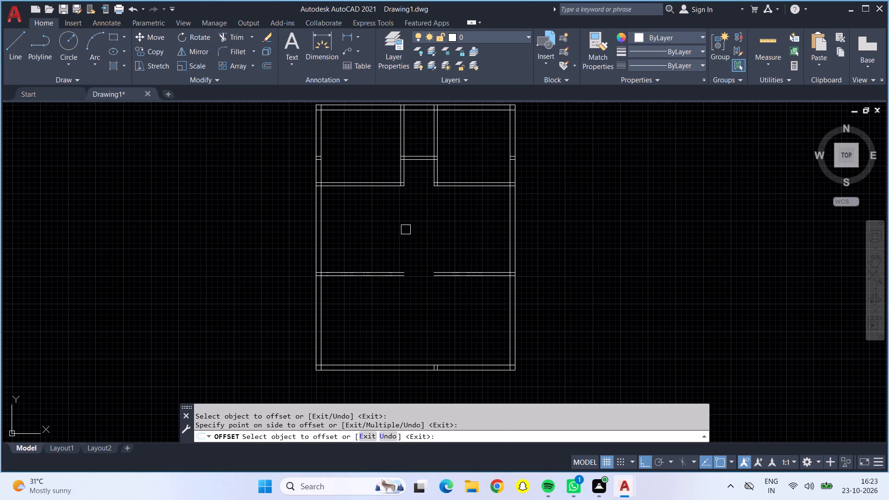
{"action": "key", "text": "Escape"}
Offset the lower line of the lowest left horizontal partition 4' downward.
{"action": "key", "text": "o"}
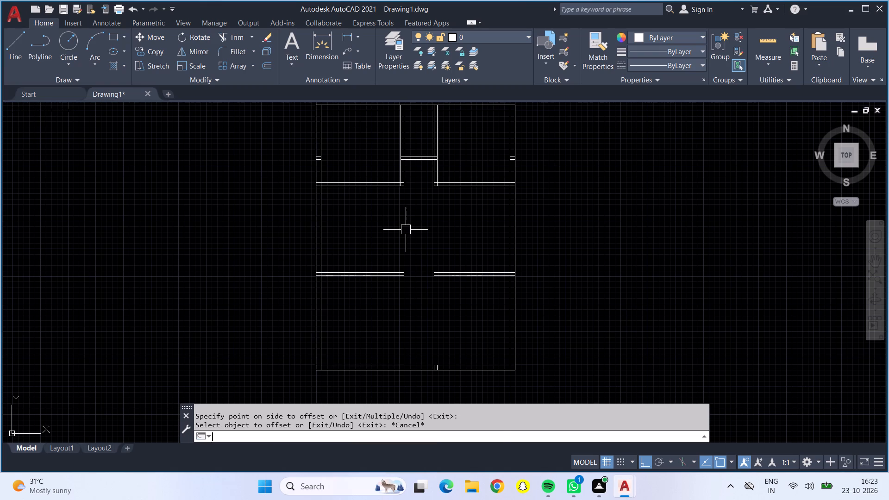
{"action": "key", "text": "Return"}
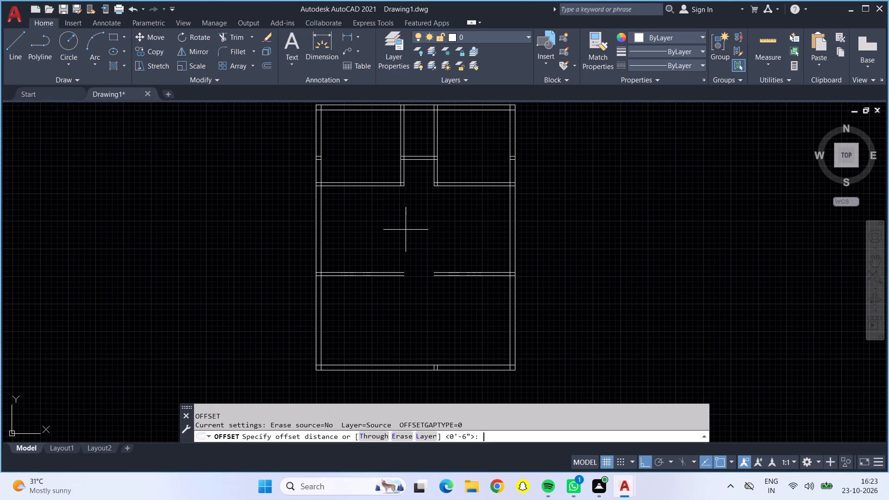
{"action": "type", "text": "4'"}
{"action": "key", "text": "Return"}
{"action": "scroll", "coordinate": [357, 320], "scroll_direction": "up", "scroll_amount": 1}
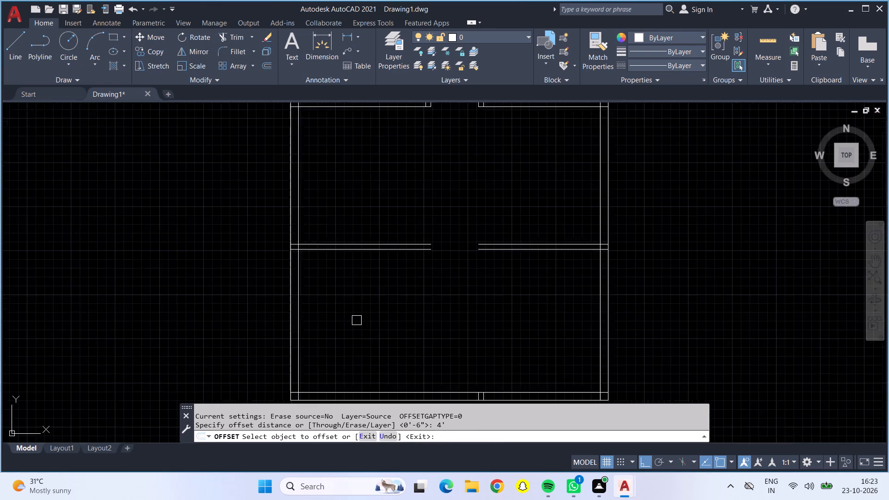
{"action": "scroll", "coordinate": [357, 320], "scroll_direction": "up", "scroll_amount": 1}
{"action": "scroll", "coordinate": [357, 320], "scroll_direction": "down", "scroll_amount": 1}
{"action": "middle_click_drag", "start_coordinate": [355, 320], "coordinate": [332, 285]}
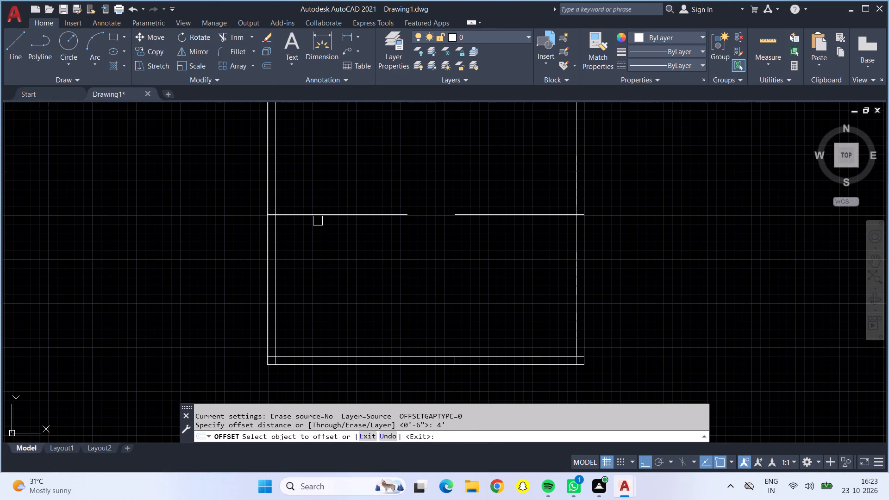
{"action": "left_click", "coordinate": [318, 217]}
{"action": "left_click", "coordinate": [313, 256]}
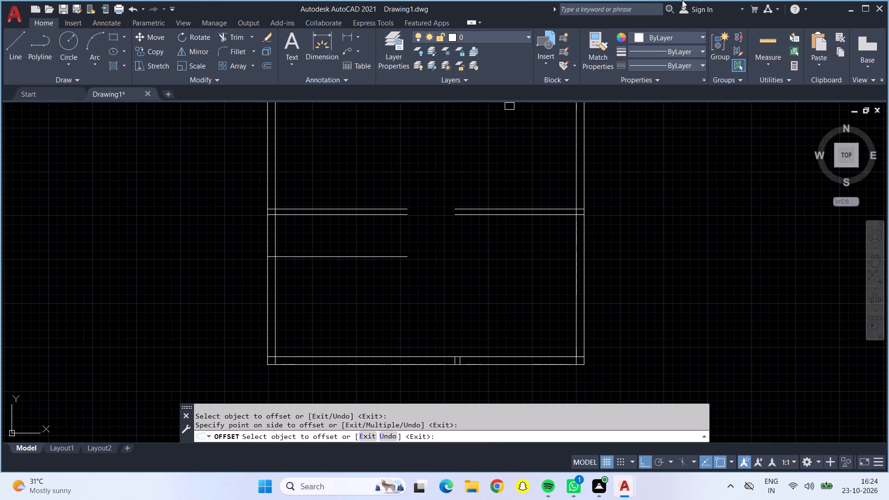
Quick-measure the space between the new single horizontal line and the inner line of the bottom wall.
{"action": "left_click", "coordinate": [772, 40]}
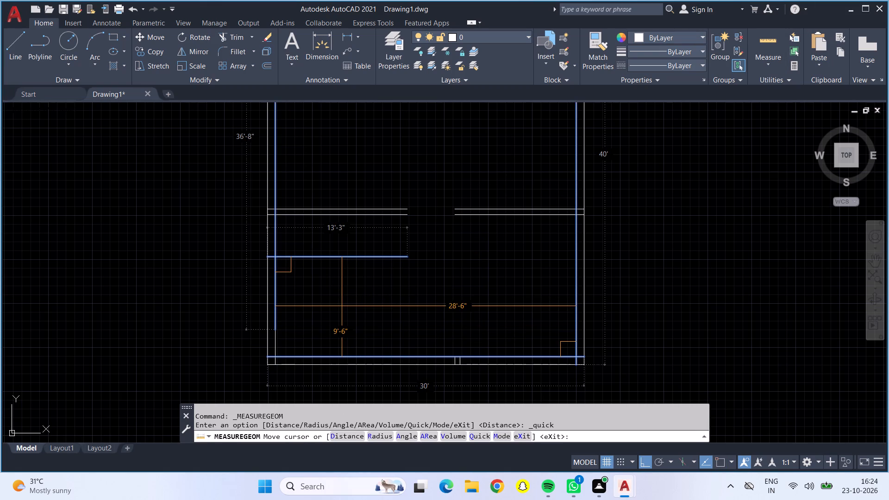
{"action": "scroll", "coordinate": [346, 299], "scroll_direction": "down", "scroll_amount": 1}
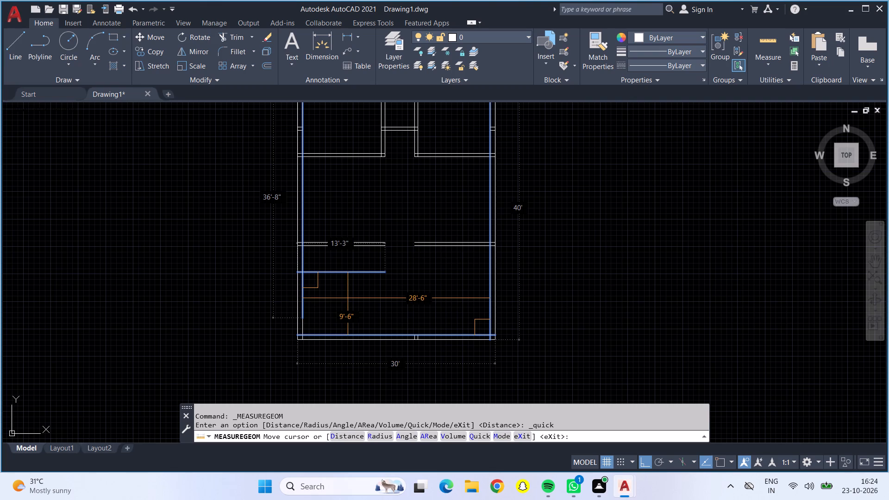
{"action": "key", "text": "Escape"}
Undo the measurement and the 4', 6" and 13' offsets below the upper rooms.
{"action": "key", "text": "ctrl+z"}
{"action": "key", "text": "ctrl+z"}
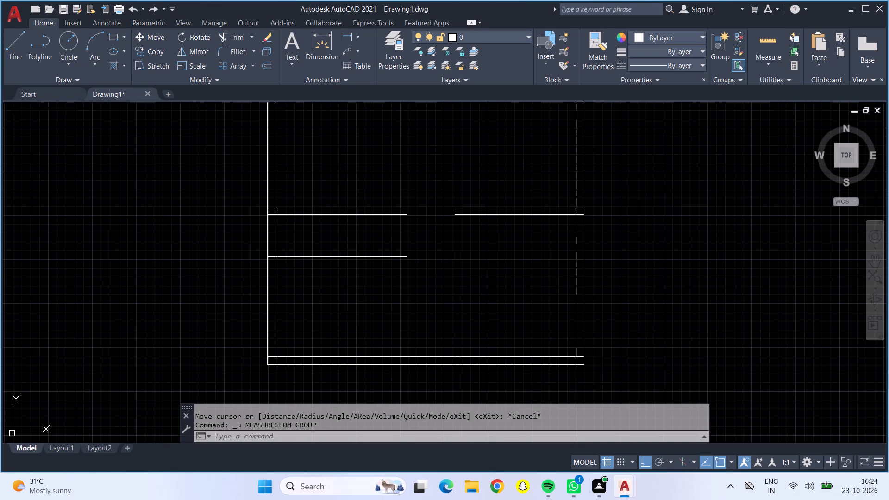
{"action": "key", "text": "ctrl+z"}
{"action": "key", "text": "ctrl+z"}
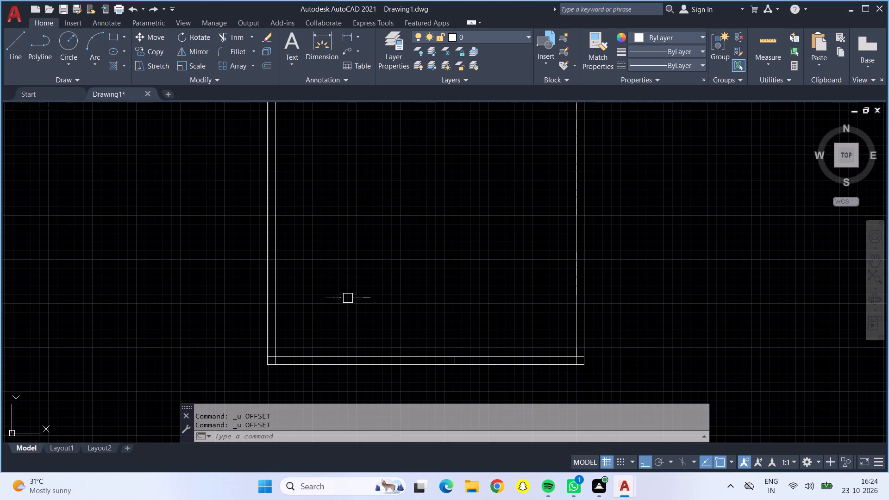
Start an Offset with a distance of 10.
{"action": "key", "text": "o"}
{"action": "key", "text": "Return"}
{"action": "type", "text": "10"}
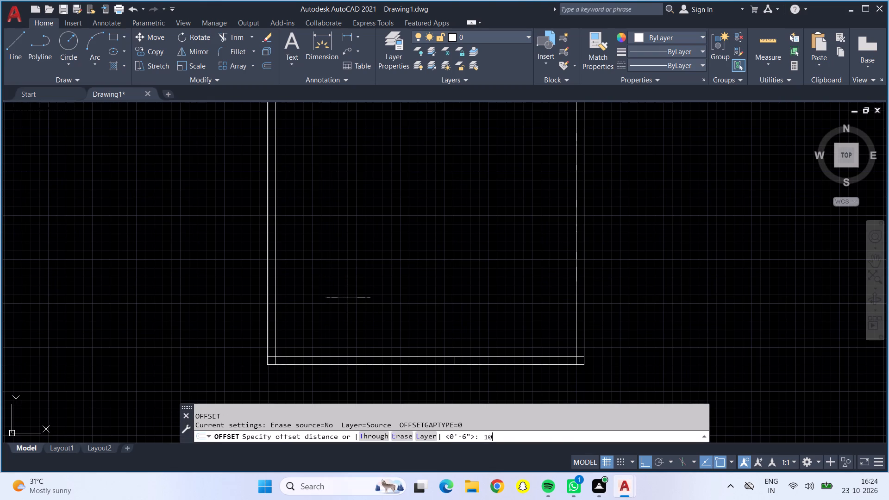
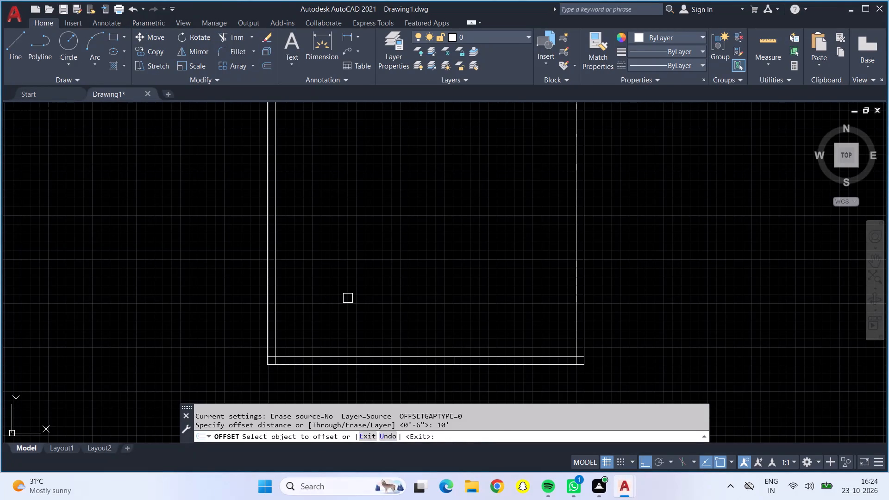
Offset the lower lines of the lowest left and right horizontal partitions 10' downward.
{"action": "middle_click_drag", "start_coordinate": [427, 241], "coordinate": [450, 395]}
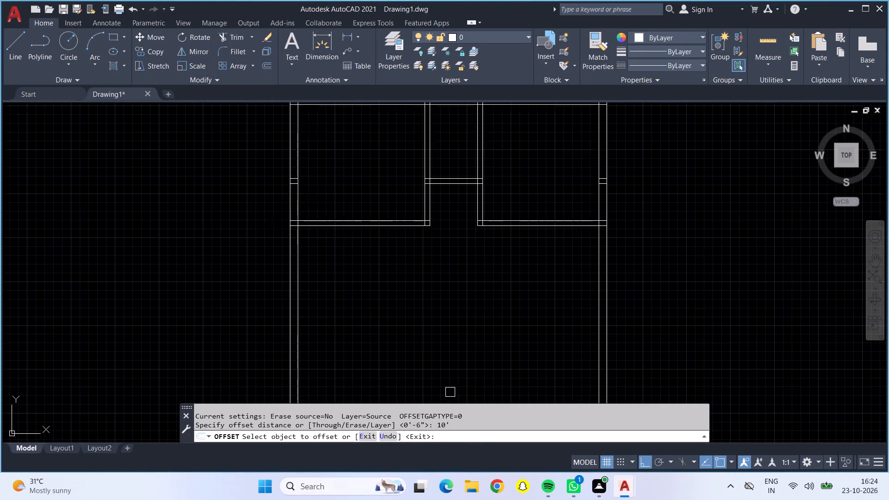
{"action": "left_click", "coordinate": [353, 225]}
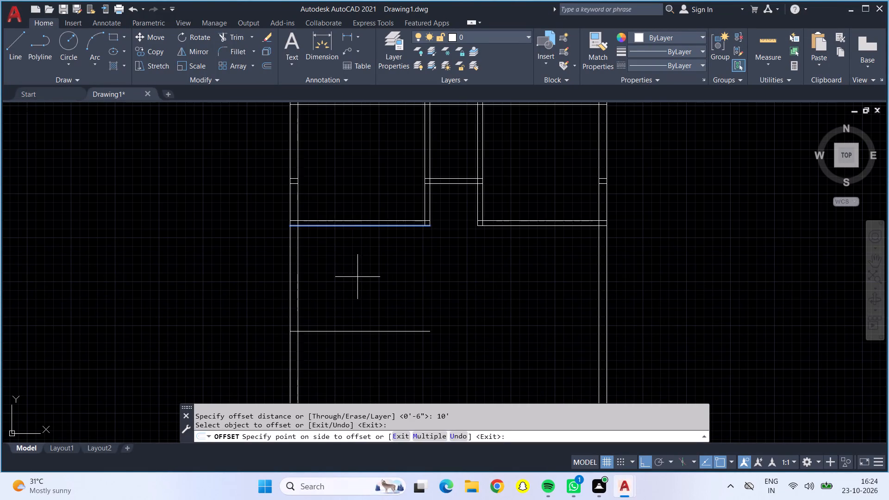
{"action": "left_click", "coordinate": [358, 280]}
{"action": "scroll", "coordinate": [371, 288], "scroll_direction": "down", "scroll_amount": 1}
{"action": "middle_click_drag", "start_coordinate": [371, 288], "coordinate": [353, 222]}
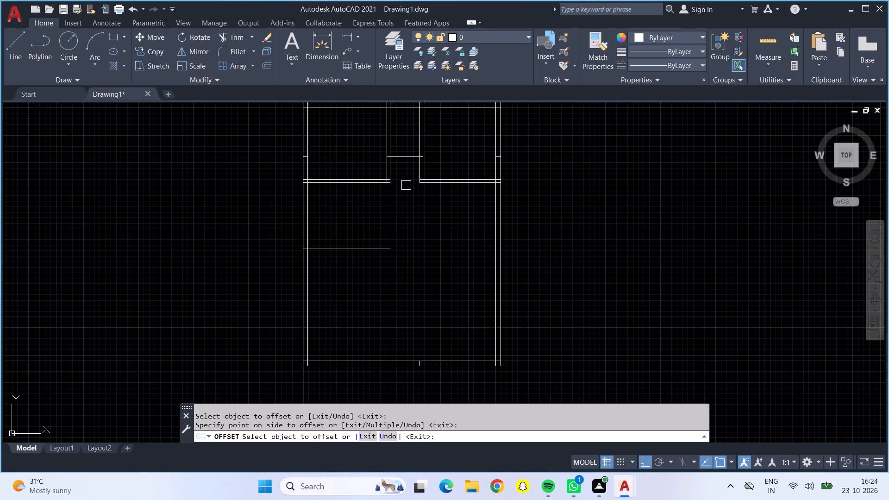
{"action": "left_click", "coordinate": [445, 186]}
{"action": "left_click", "coordinate": [445, 211]}
{"action": "key", "text": "Escape"}
Offset the two new single horizontal lines 6" downward to form the left and right partitions.
{"action": "key", "text": "o"}
{"action": "key", "text": "Return"}
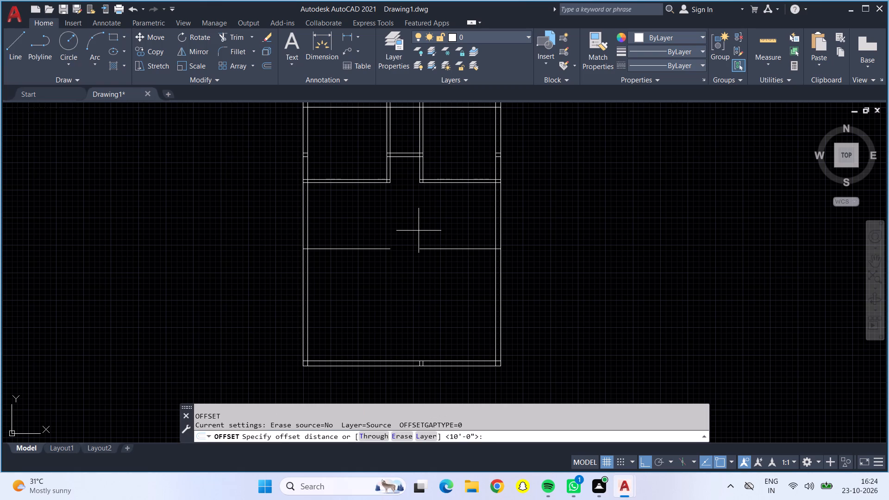
{"action": "type", "text": "6\""}
{"action": "key", "text": "Return"}
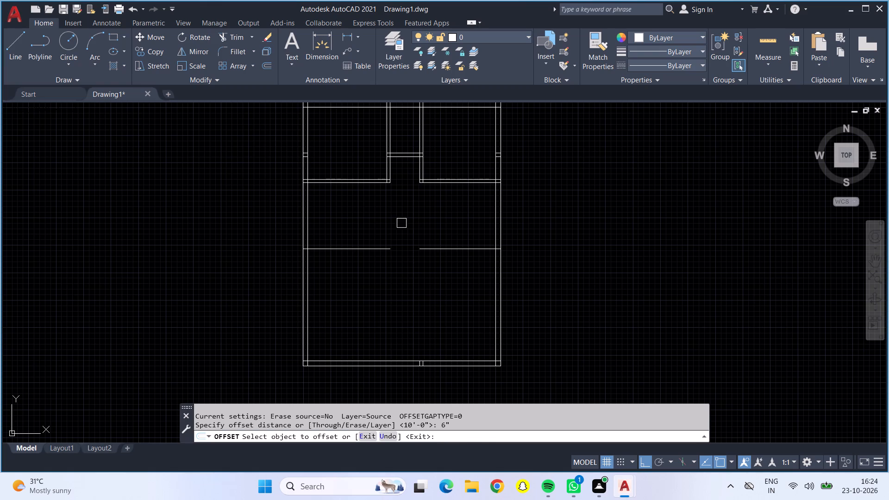
{"action": "left_click", "coordinate": [364, 247]}
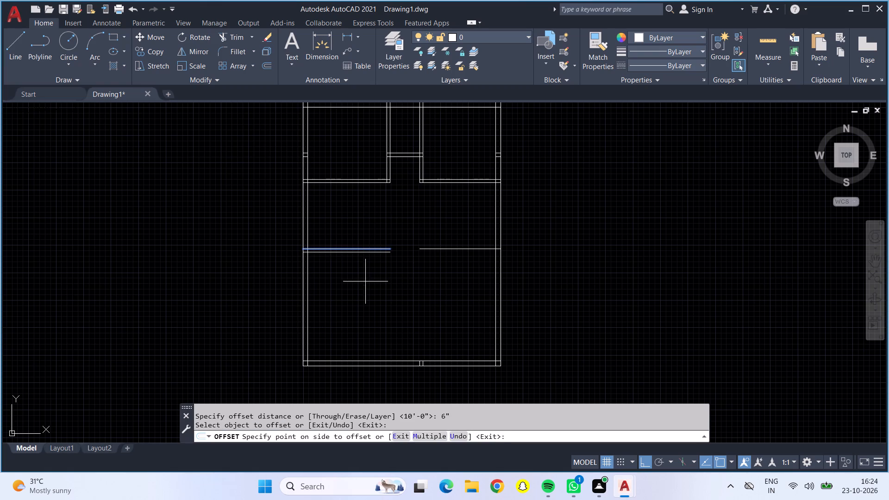
{"action": "left_click", "coordinate": [366, 282]}
{"action": "left_click", "coordinate": [428, 248]}
{"action": "left_click", "coordinate": [445, 318]}
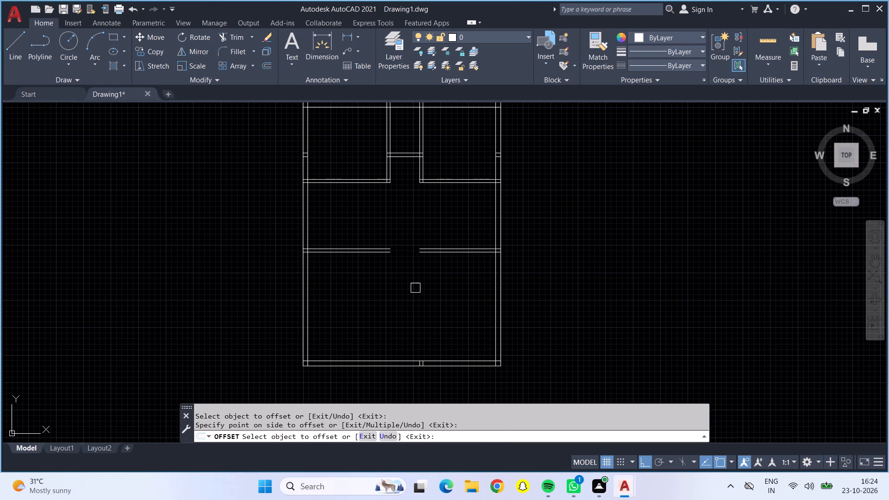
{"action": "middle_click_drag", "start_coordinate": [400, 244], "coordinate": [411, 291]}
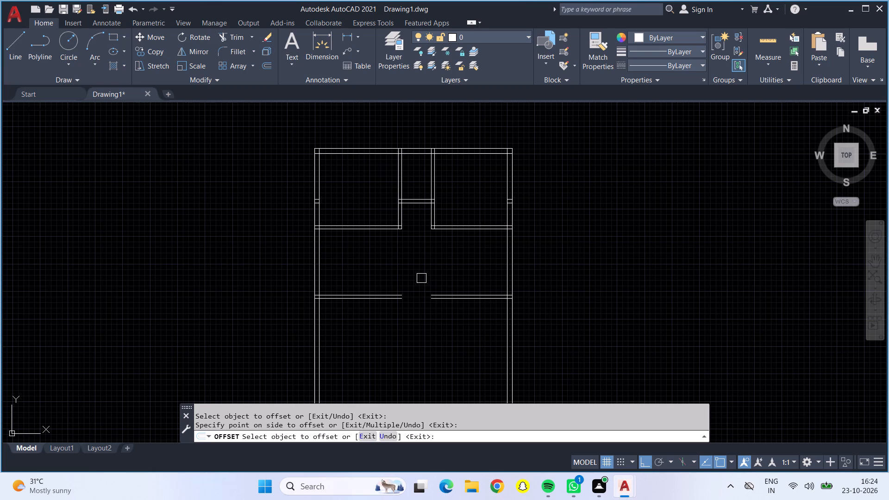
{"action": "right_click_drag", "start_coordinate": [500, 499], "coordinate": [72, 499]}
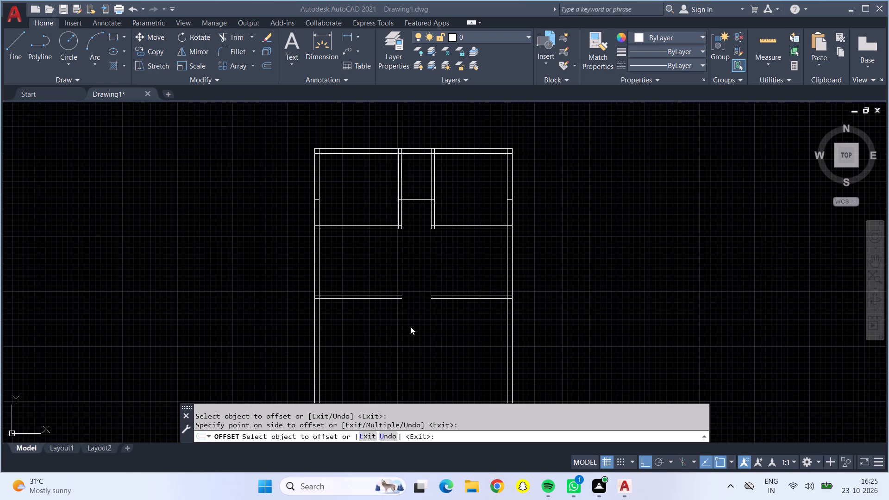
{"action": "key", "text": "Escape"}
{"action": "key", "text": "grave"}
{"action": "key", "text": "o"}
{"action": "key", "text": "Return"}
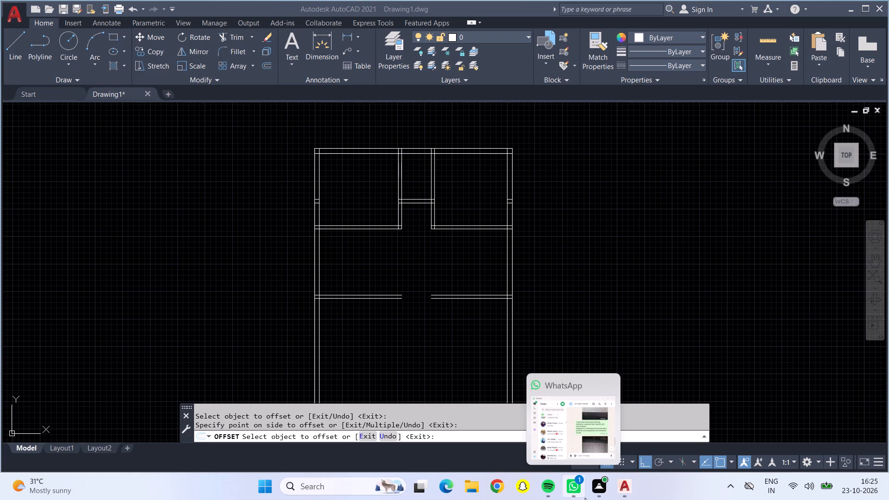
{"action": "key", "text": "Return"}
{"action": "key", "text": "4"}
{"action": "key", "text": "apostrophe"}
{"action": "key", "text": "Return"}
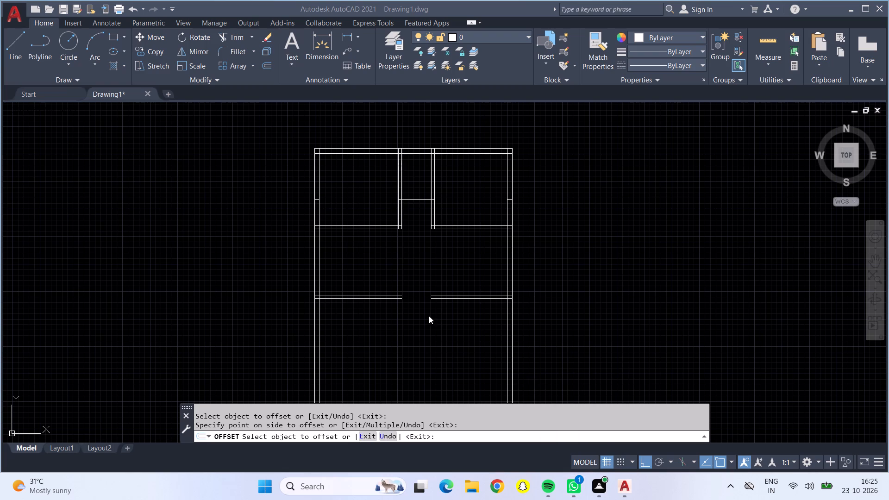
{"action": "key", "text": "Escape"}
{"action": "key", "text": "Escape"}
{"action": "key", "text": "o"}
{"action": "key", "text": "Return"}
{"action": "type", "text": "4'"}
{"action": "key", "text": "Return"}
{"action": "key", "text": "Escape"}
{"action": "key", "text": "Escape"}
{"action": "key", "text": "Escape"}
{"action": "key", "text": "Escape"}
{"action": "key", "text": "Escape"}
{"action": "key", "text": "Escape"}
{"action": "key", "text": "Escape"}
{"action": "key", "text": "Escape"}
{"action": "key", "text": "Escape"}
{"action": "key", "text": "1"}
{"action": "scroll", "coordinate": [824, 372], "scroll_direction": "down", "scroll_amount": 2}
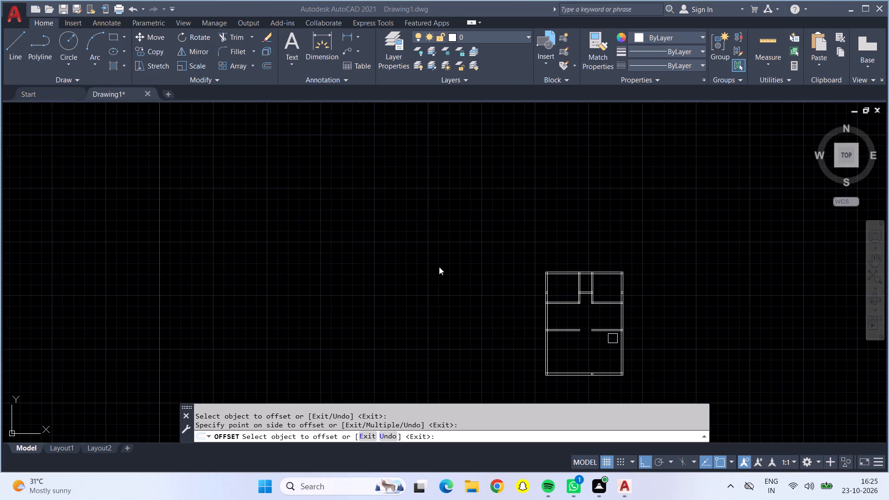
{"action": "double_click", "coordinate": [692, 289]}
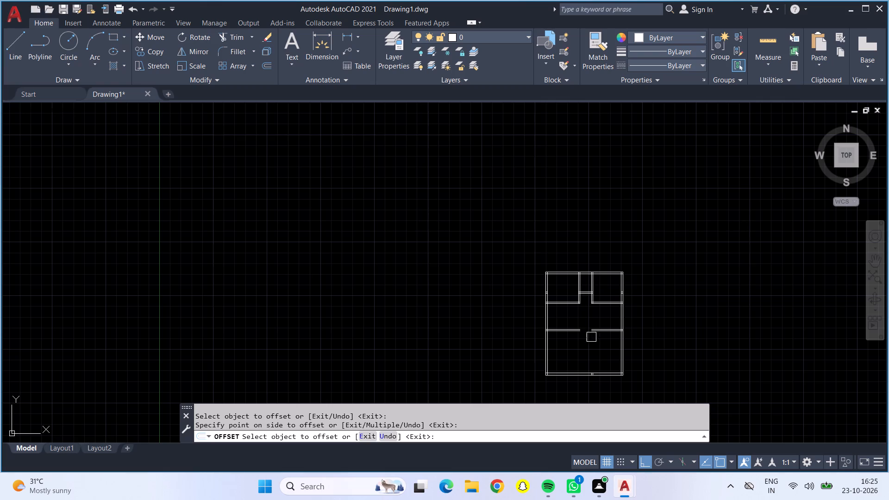
Offset the lower line of the new left horizontal partition 4' downward.
{"action": "scroll", "coordinate": [575, 336], "scroll_direction": "up", "scroll_amount": 2}
{"action": "middle_click_drag", "start_coordinate": [600, 361], "coordinate": [447, 299]}
{"action": "key", "text": "Escape"}
{"action": "key", "text": "o"}
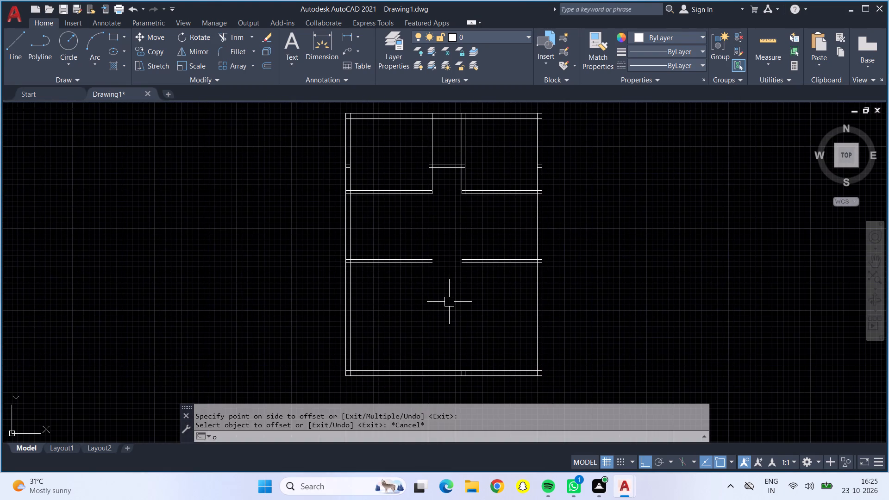
{"action": "key", "text": "Return"}
{"action": "type", "text": "4'"}
{"action": "key", "text": "Return"}
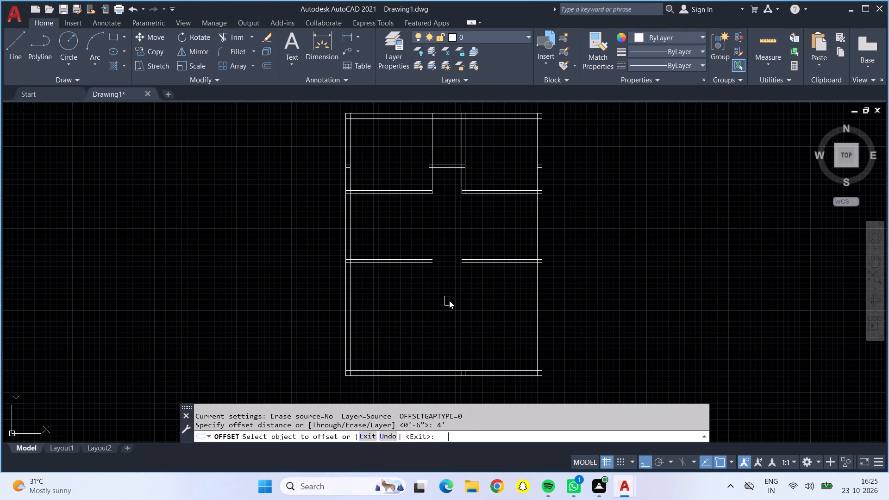
{"action": "left_click", "coordinate": [398, 265]}
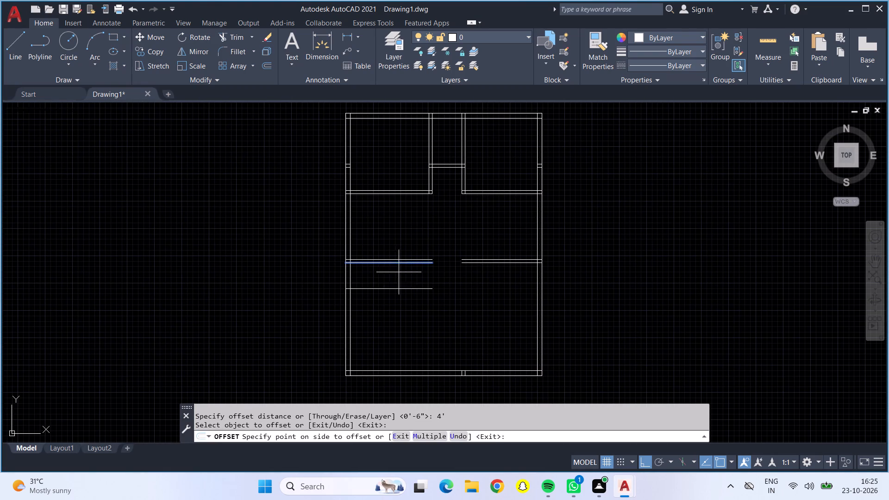
{"action": "left_click", "coordinate": [402, 325]}
{"action": "key", "text": "Escape"}
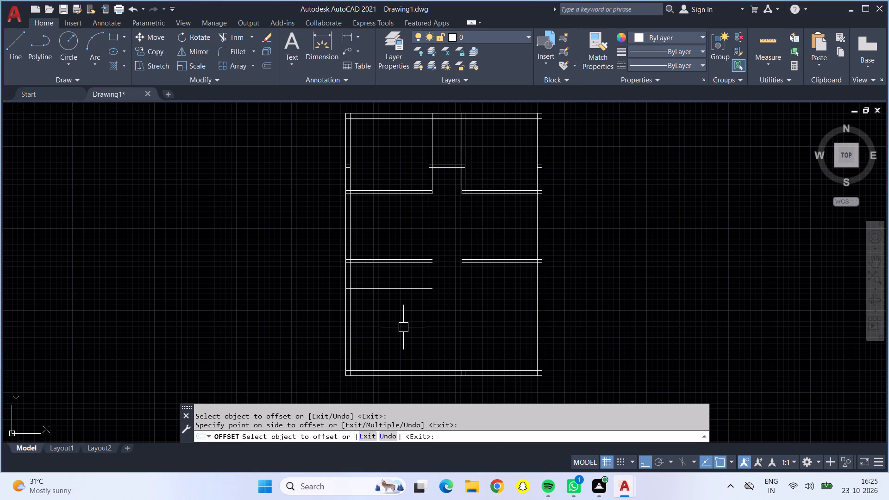
Offset the new single horizontal line on the left side 6" downward to form a partition.
{"action": "key", "text": "o"}
{"action": "key", "text": "Return"}
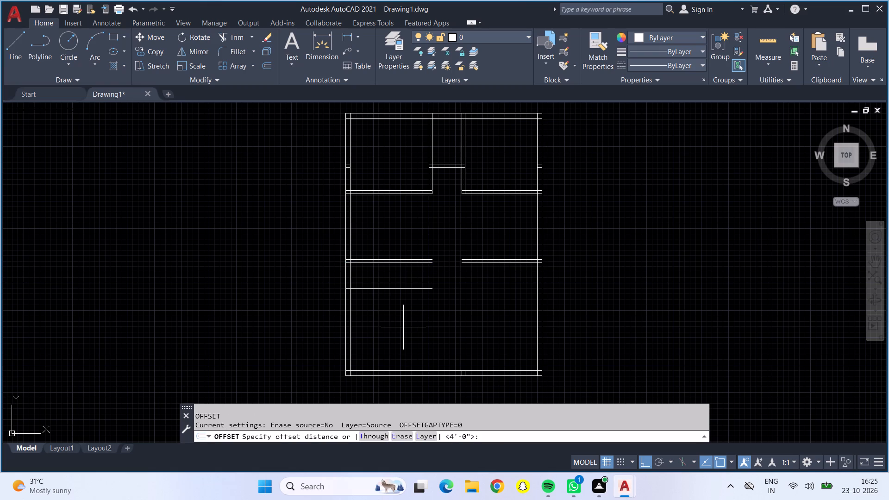
{"action": "type", "text": "6\""}
{"action": "key", "text": "Return"}
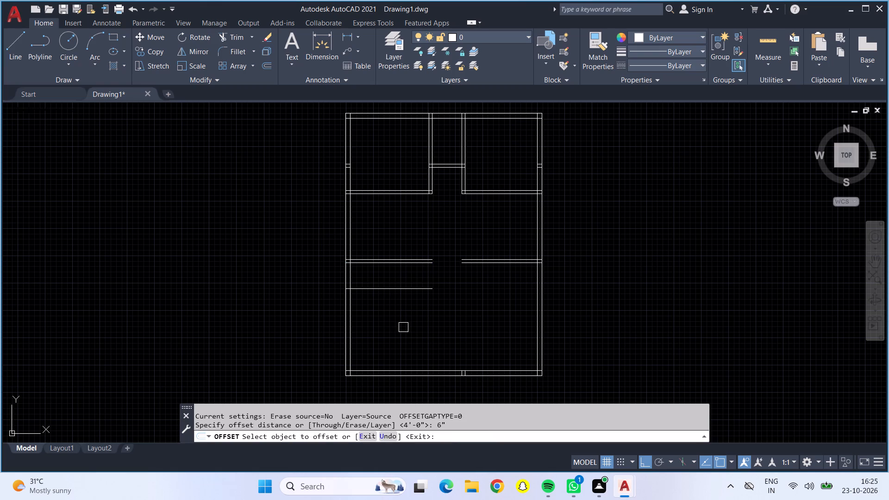
{"action": "left_click", "coordinate": [416, 288]}
{"action": "left_click", "coordinate": [427, 337]}
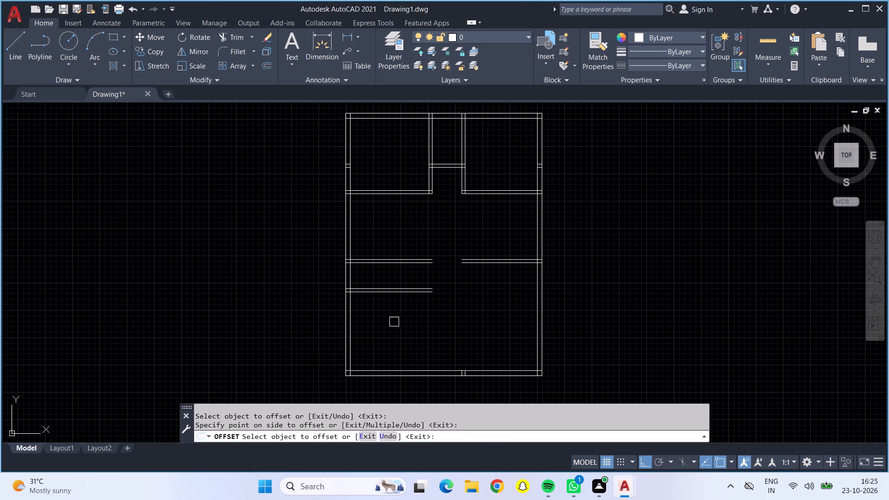
{"action": "key", "text": "Escape"}
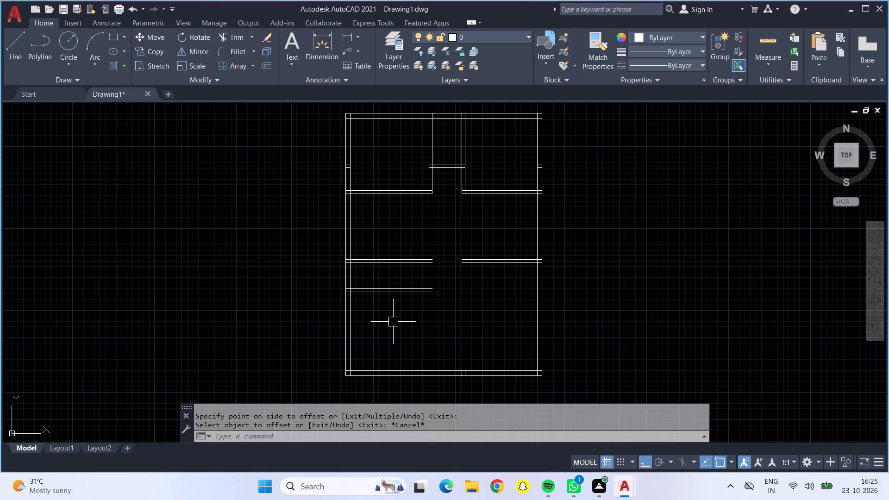
Offset both segments of the left outer wall's inner line 12' to the right, down to the bottom wall.
{"action": "key", "text": "o"}
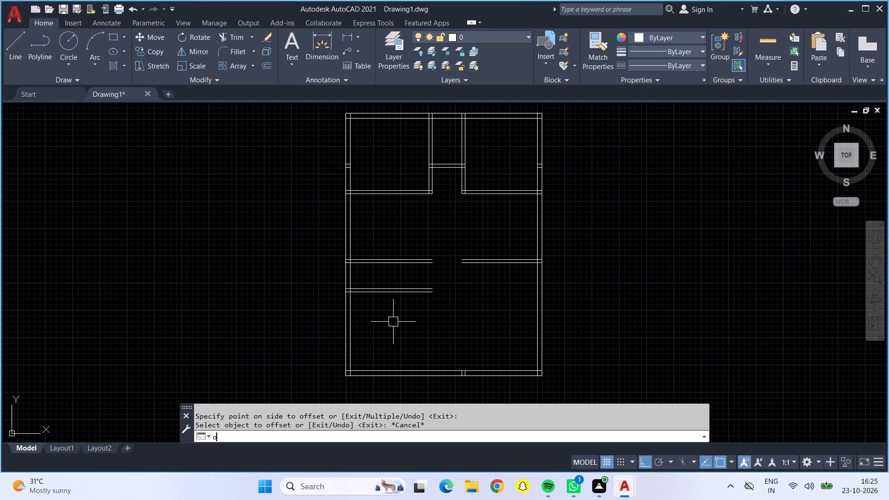
{"action": "key", "text": "Return"}
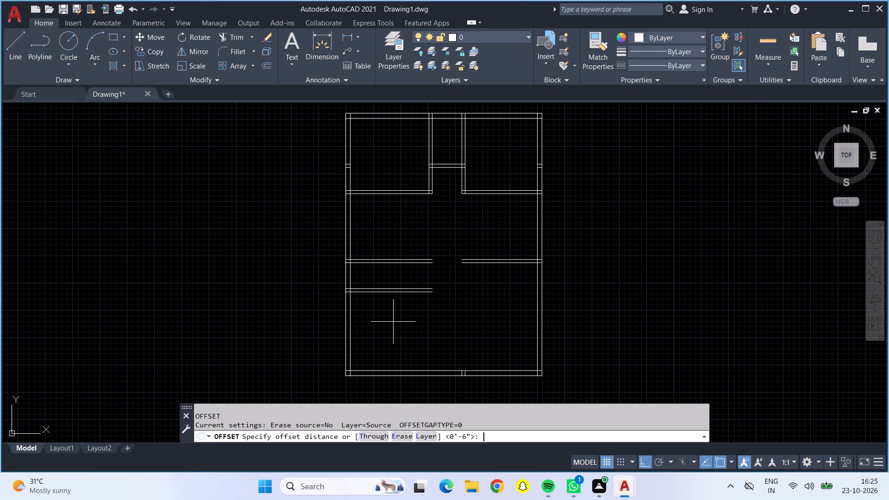
{"action": "type", "text": "12"}
{"action": "key", "text": "apostrophe"}
{"action": "key", "text": "Return"}
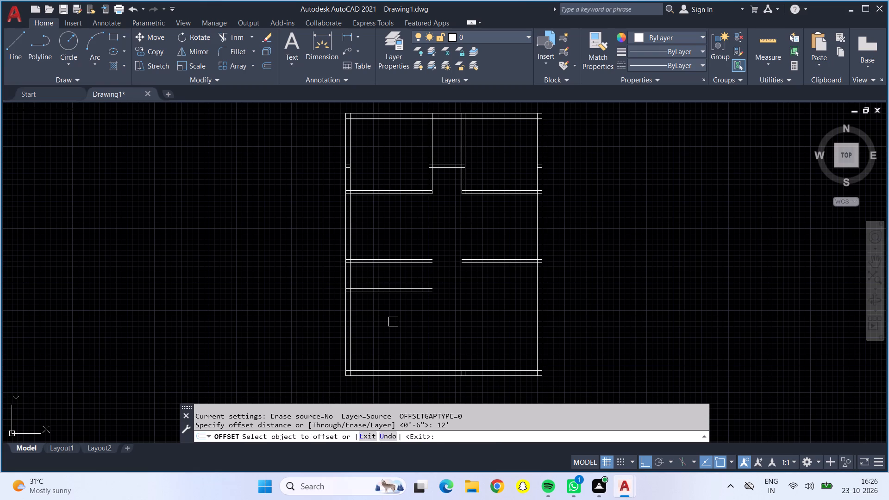
{"action": "left_click", "coordinate": [351, 344]}
{"action": "left_click", "coordinate": [440, 338]}
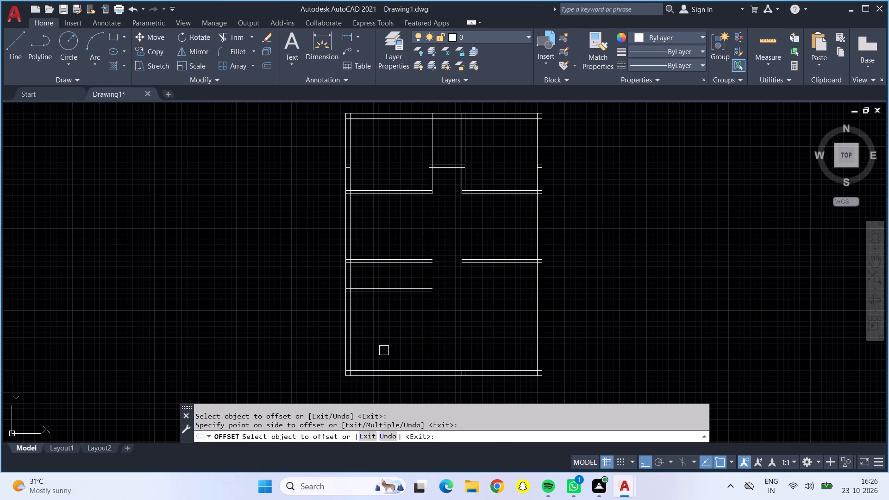
{"action": "left_click", "coordinate": [351, 357]}
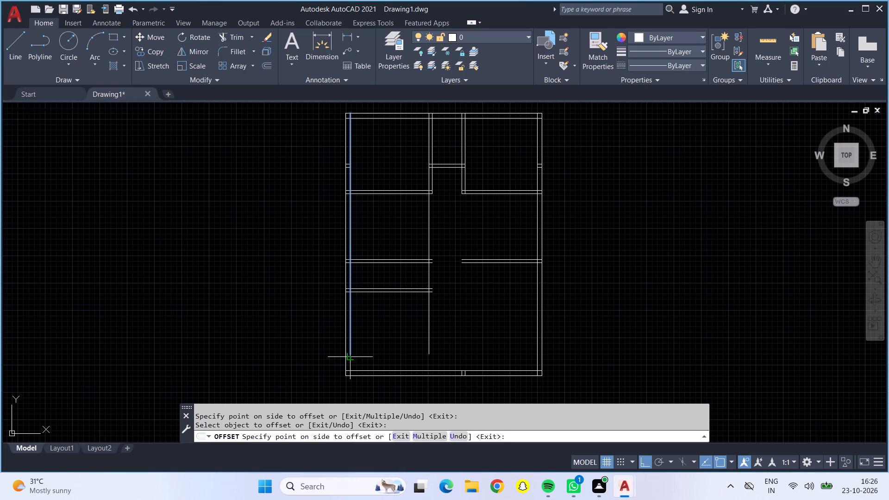
{"action": "left_click", "coordinate": [431, 360]}
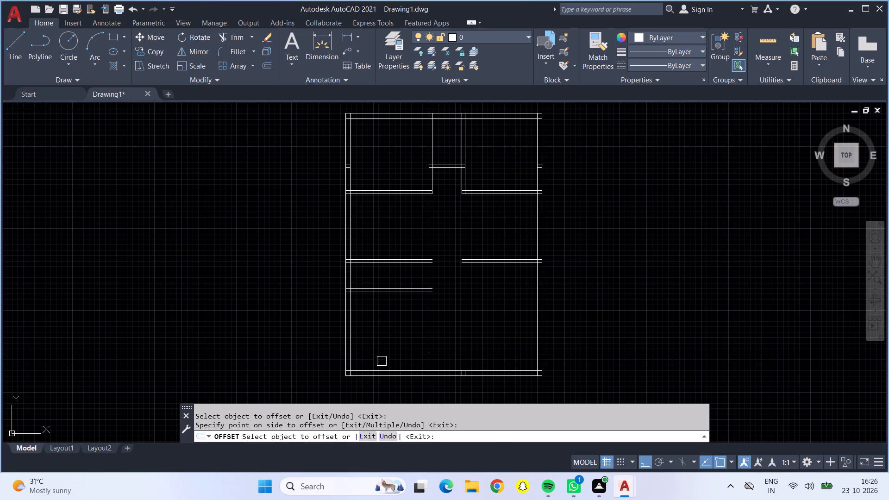
{"action": "left_click", "coordinate": [352, 362]}
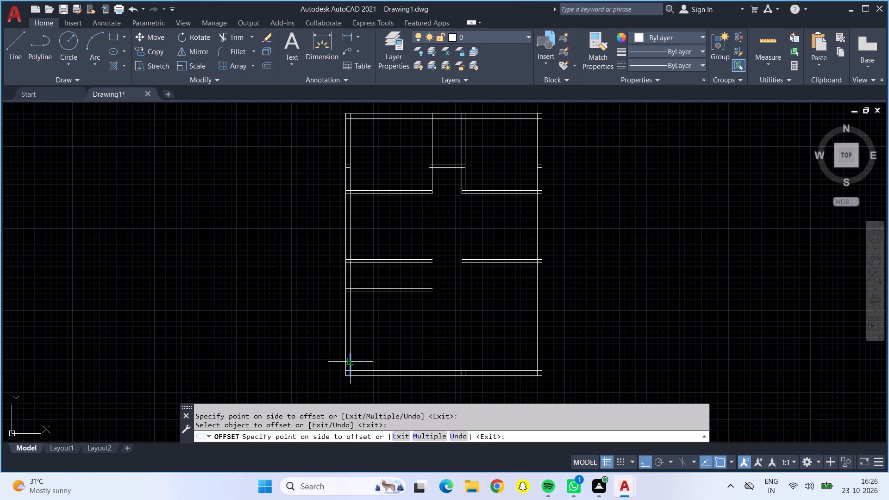
{"action": "left_click", "coordinate": [434, 358]}
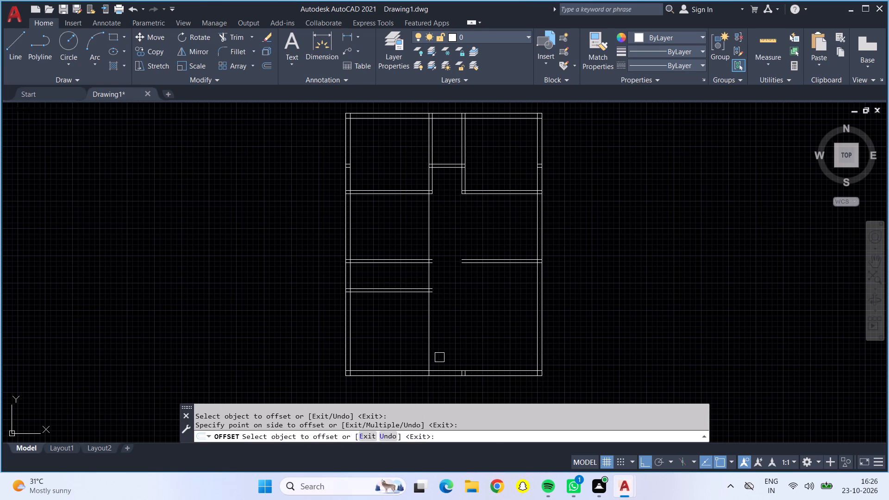
{"action": "key", "text": "Escape"}
Offset both segments of the new vertical line 6" to the right to form a partition.
{"action": "key", "text": "o"}
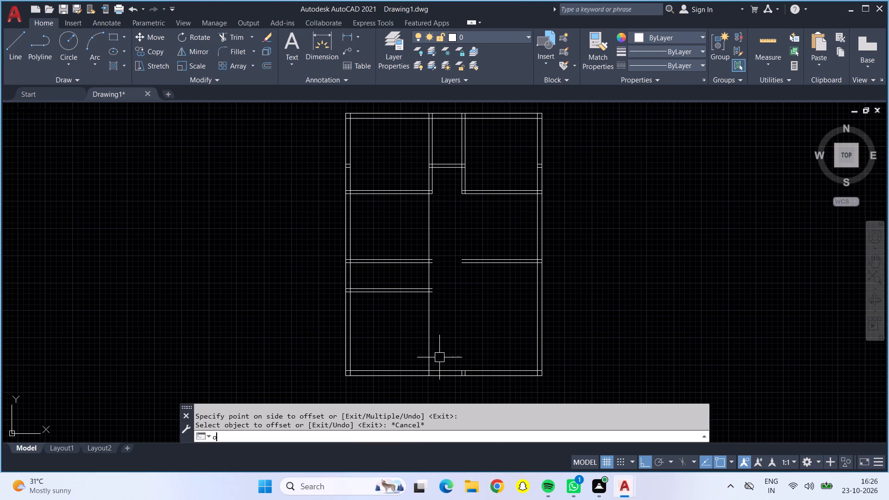
{"action": "key", "text": "Return"}
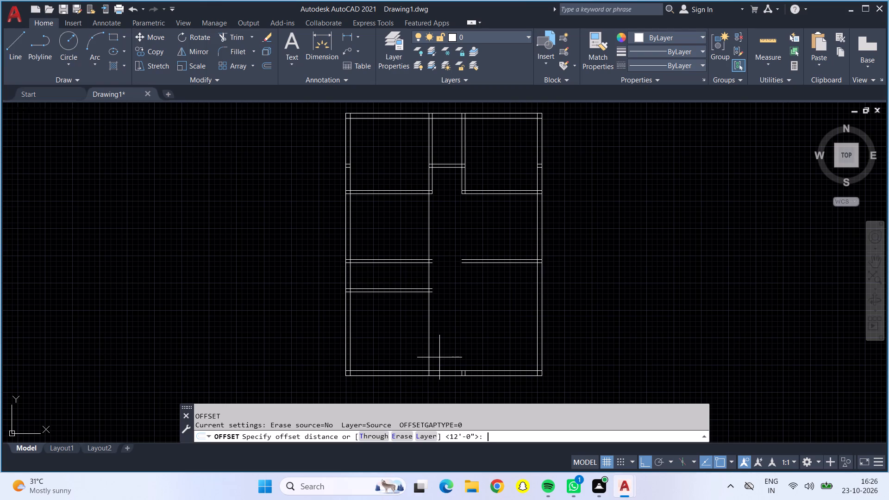
{"action": "key", "text": "o"}
{"action": "key", "text": "Return"}
{"action": "type", "text": "6\""}
{"action": "key", "text": "Return"}
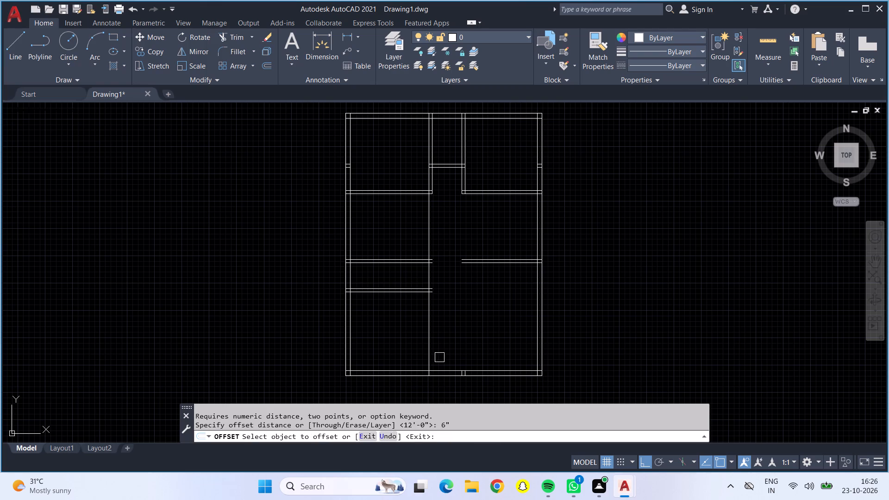
{"action": "left_click", "coordinate": [428, 361]}
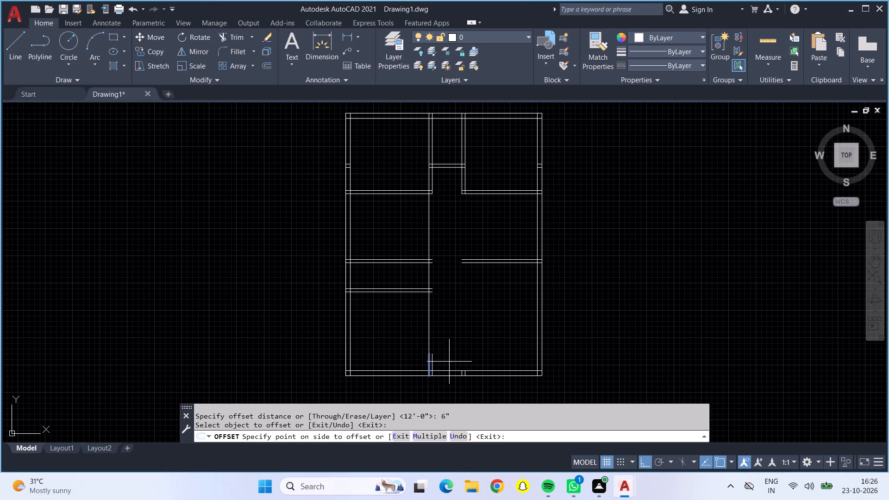
{"action": "left_click", "coordinate": [450, 362]}
{"action": "left_click", "coordinate": [427, 333]}
{"action": "left_click", "coordinate": [456, 335]}
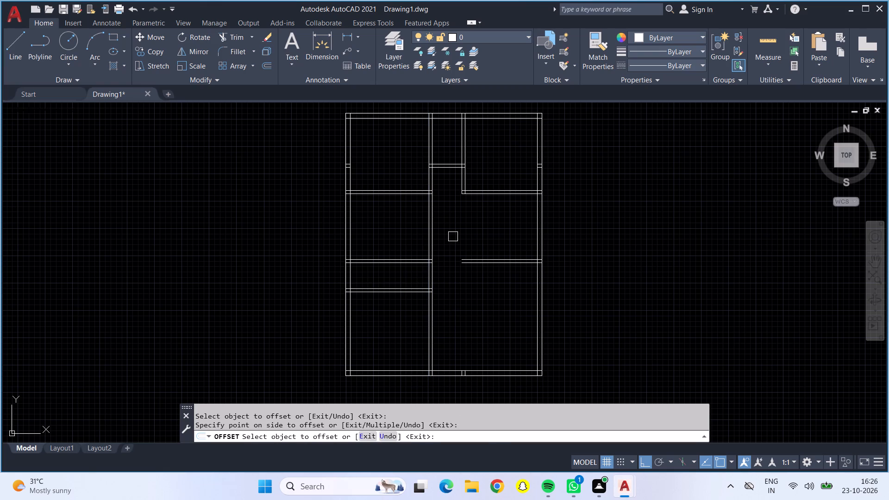
{"action": "key", "text": "Escape"}
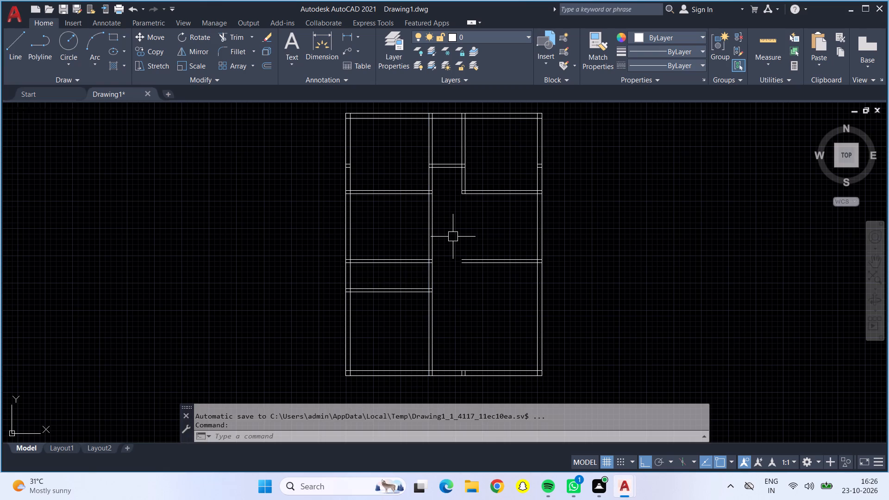
Offset the long upper segment of the left outer wall's inner line 7' to the right.
{"action": "key", "text": "o"}
{"action": "key", "text": "Return"}
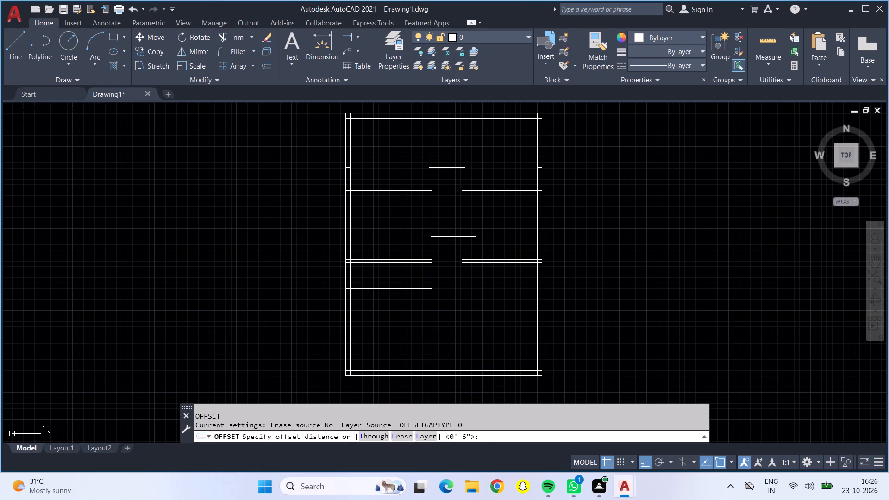
{"action": "key", "text": "7"}
{"action": "key", "text": "apostrophe"}
{"action": "key", "text": "Return"}
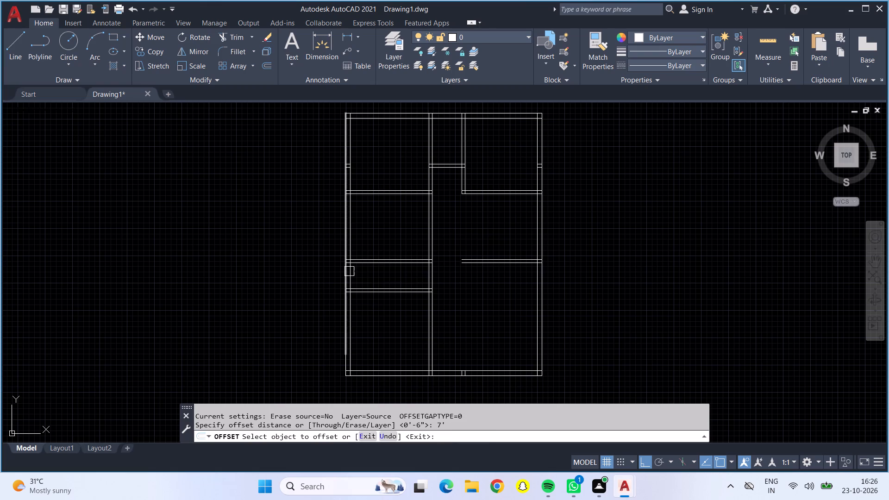
{"action": "scroll", "coordinate": [348, 288], "scroll_direction": "up", "scroll_amount": 3}
{"action": "left_click", "coordinate": [356, 247]}
{"action": "left_click", "coordinate": [502, 244]}
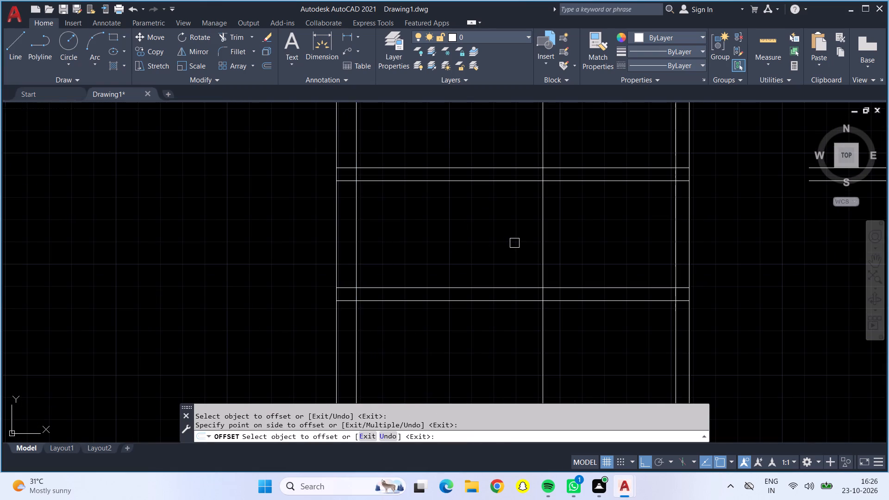
{"action": "scroll", "coordinate": [514, 243], "scroll_direction": "down", "scroll_amount": 2}
{"action": "key", "text": "Escape"}
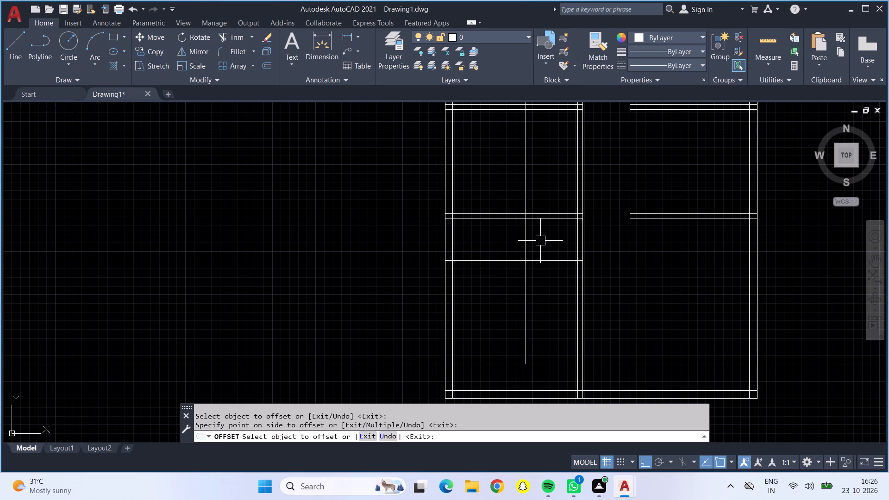
Offset the new single vertical line between the left rooms 6" to the right to form a partition.
{"action": "key", "text": "o"}
{"action": "key", "text": "Return"}
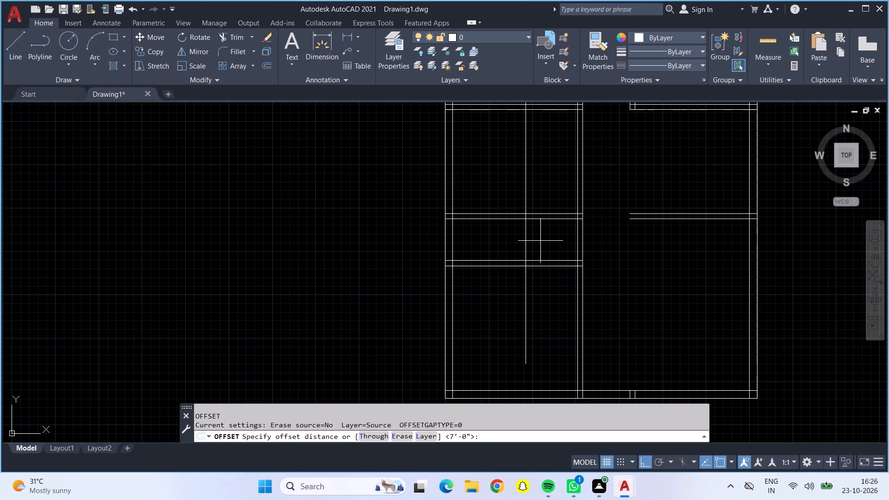
{"action": "type", "text": "6\""}
{"action": "key", "text": "Return"}
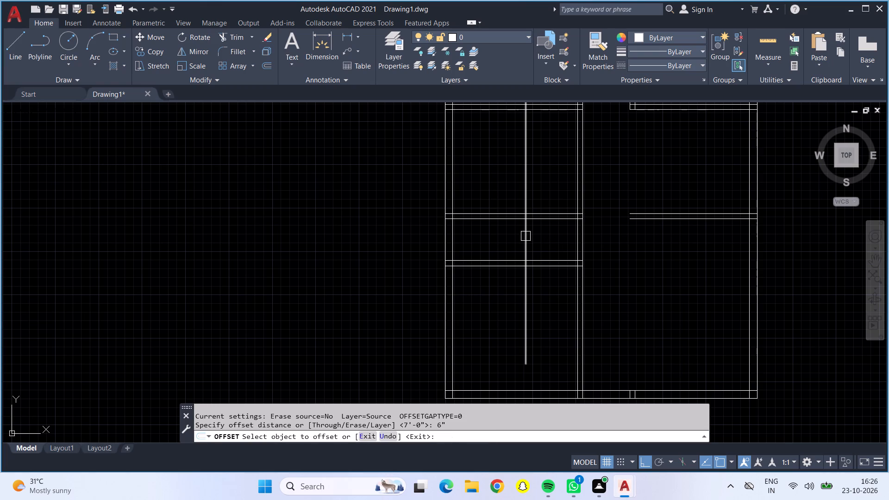
{"action": "left_click", "coordinate": [526, 243]}
{"action": "left_click", "coordinate": [558, 239]}
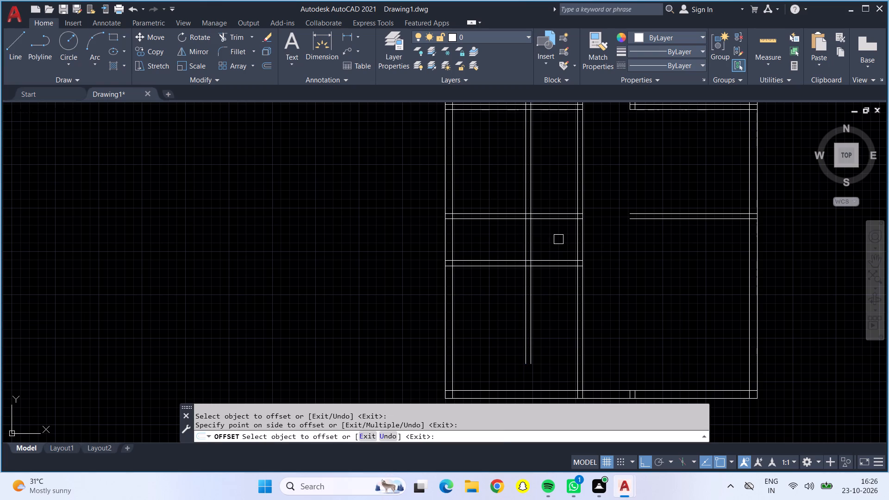
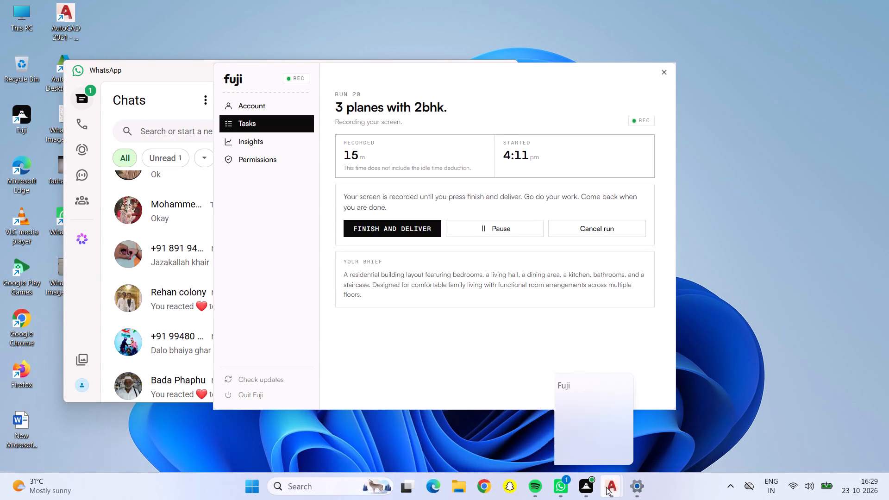
Switch to AutoCAD and trim the double vertical line in the left rooms, keeping only its segment between the two lower horizontal partitions.
{"action": "left_click", "coordinate": [665, 428]}
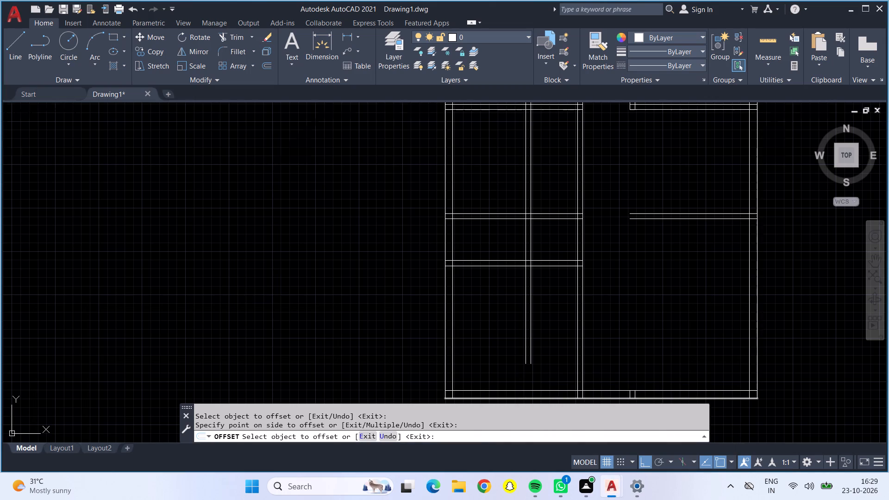
{"action": "scroll", "coordinate": [572, 245], "scroll_direction": "down", "scroll_amount": 1}
{"action": "middle_click_drag", "start_coordinate": [606, 269], "coordinate": [564, 276]}
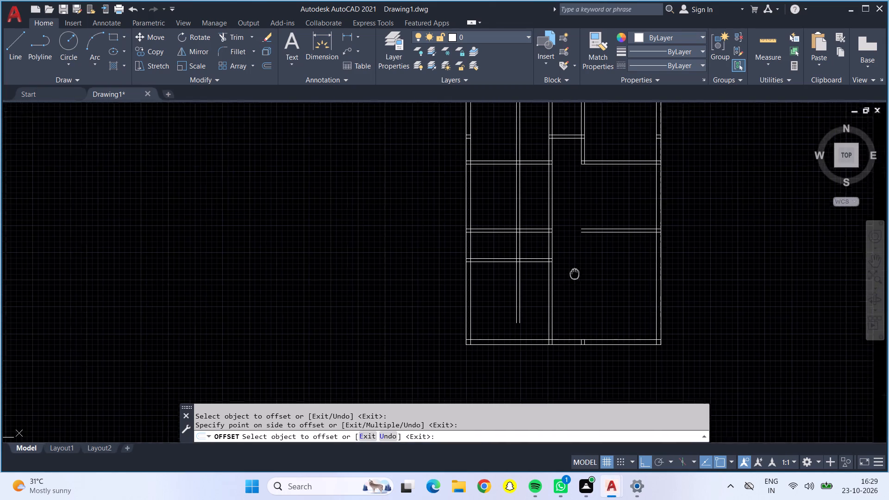
{"action": "middle_click_drag", "start_coordinate": [564, 276], "coordinate": [512, 355]}
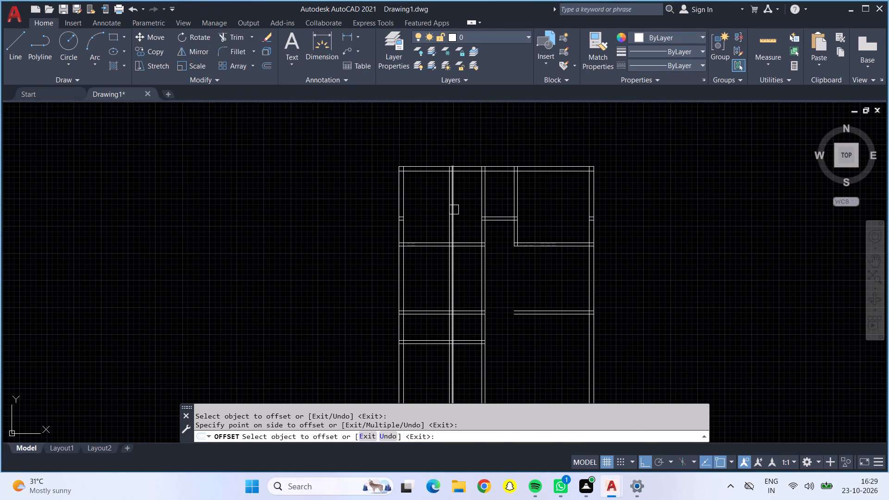
{"action": "left_click", "coordinate": [232, 33]}
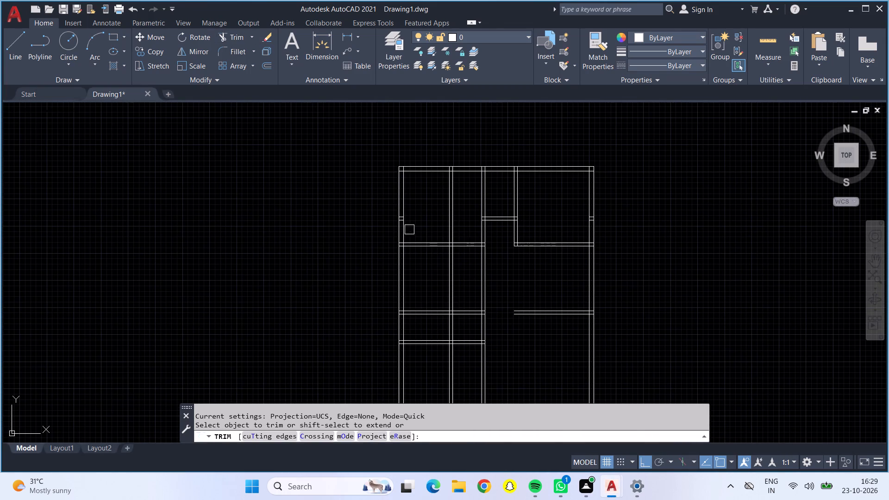
{"action": "triple_click", "coordinate": [449, 219]}
{"action": "left_click", "coordinate": [449, 219]}
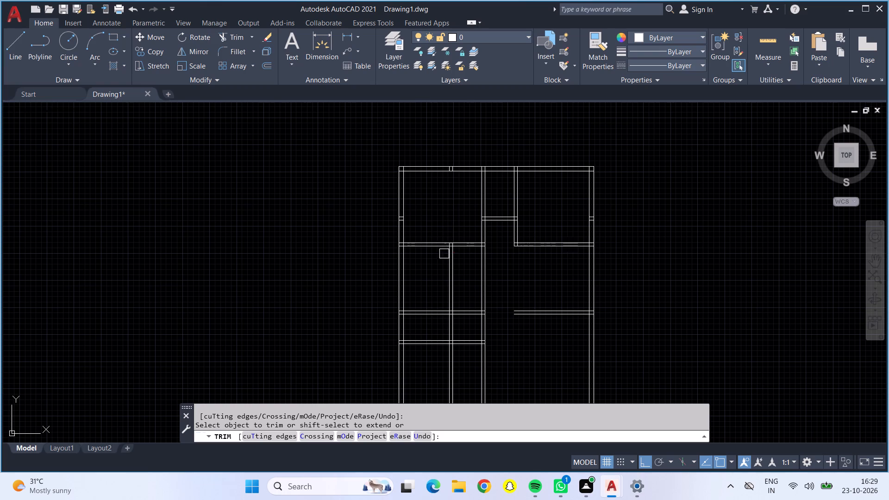
{"action": "double_click", "coordinate": [449, 269]}
{"action": "left_click", "coordinate": [451, 272]}
{"action": "scroll", "coordinate": [451, 272], "scroll_direction": "down", "scroll_amount": 1}
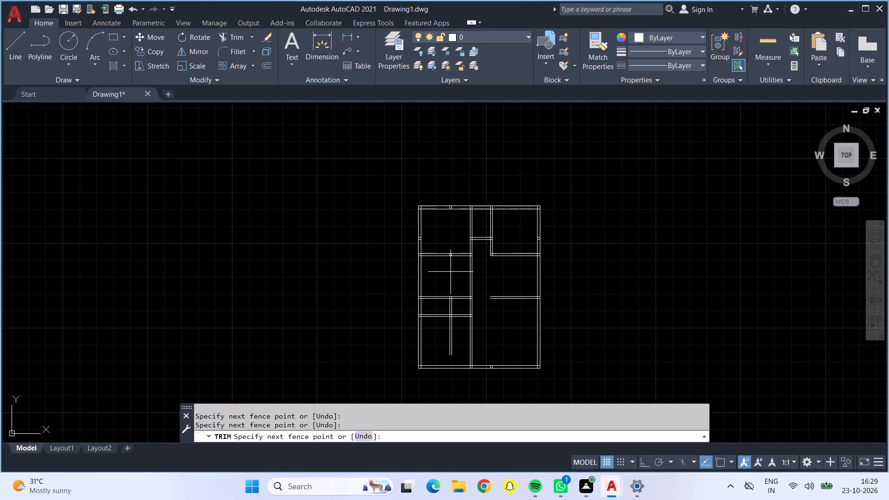
{"action": "middle_click_drag", "start_coordinate": [451, 272], "coordinate": [451, 234]}
{"action": "left_click", "coordinate": [451, 234]}
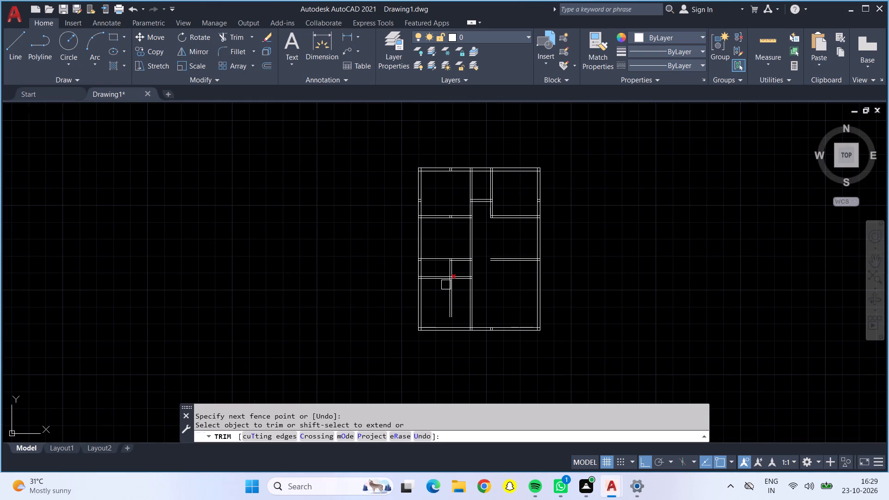
{"action": "double_click", "coordinate": [452, 292]}
{"action": "left_click", "coordinate": [449, 295]}
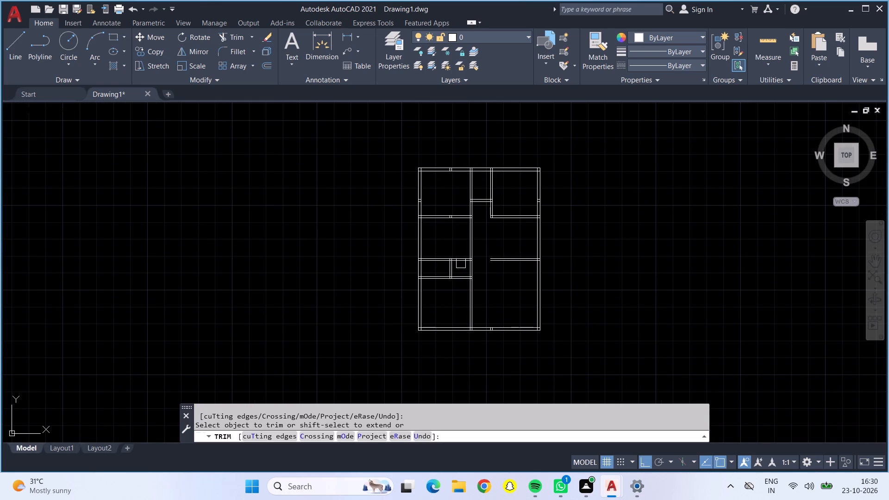
Trim both lines of the central-left vertical partition between the two middle horizontal partitions to open up the hall.
{"action": "scroll", "coordinate": [462, 282], "scroll_direction": "up", "scroll_amount": 3}
{"action": "scroll", "coordinate": [462, 282], "scroll_direction": "down", "scroll_amount": 2}
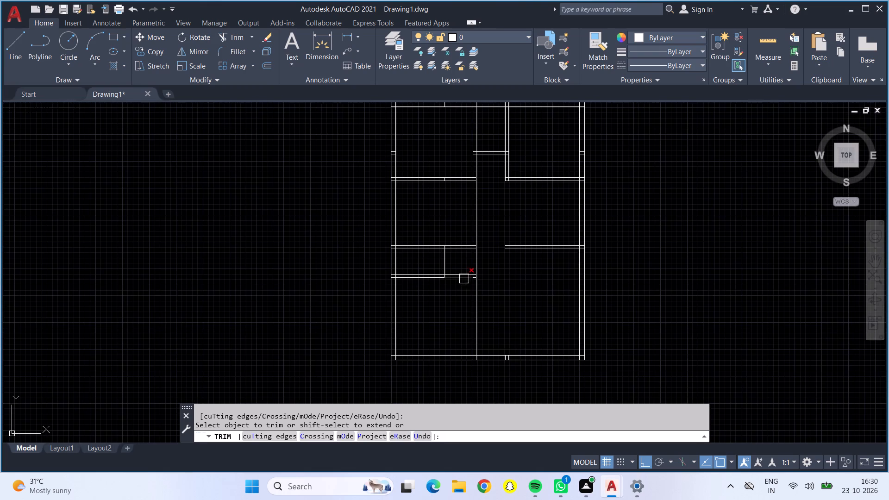
{"action": "middle_click_drag", "start_coordinate": [497, 295], "coordinate": [461, 294]}
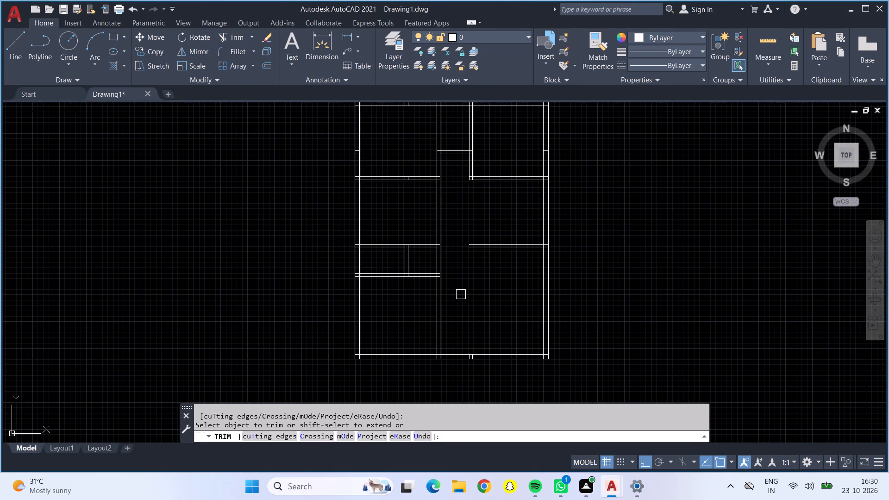
{"action": "left_click_drag", "start_coordinate": [426, 214], "coordinate": [504, 214]}
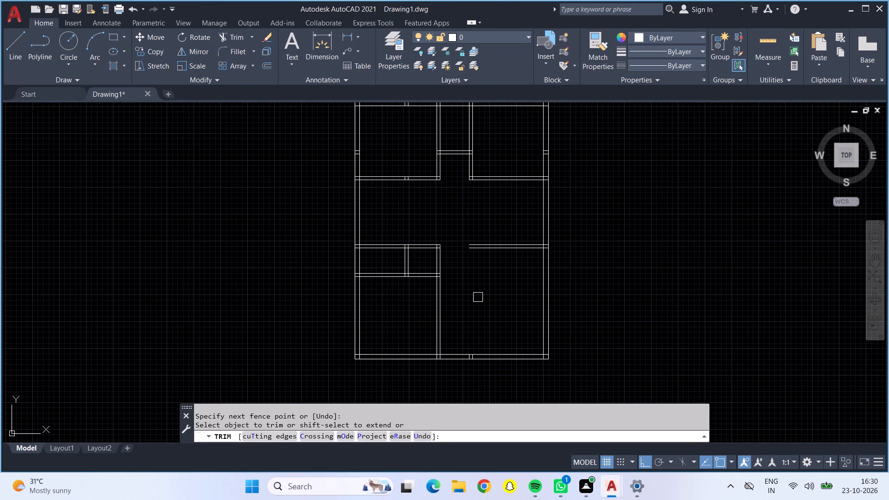
{"action": "middle_click_drag", "start_coordinate": [473, 297], "coordinate": [467, 289]}
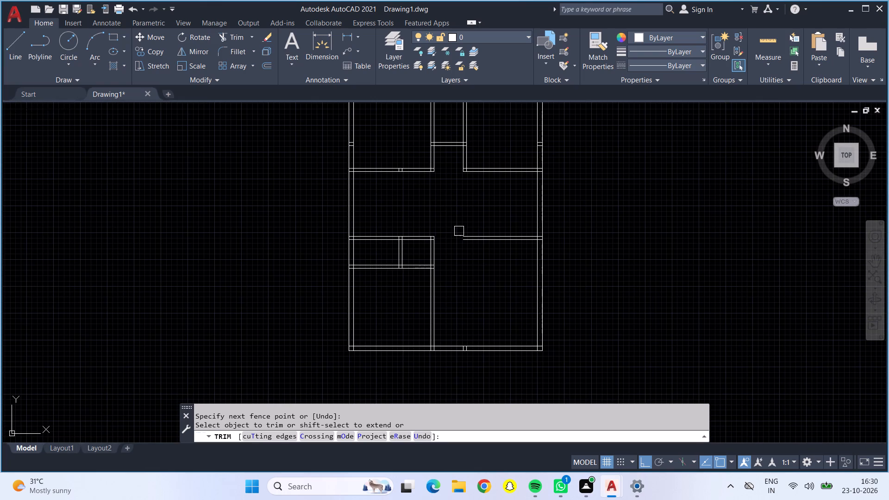
{"action": "key", "text": "Escape"}
Offset the right outer wall's inner line 10' to the left and the bottom wall's inner line 10' upward.
{"action": "key", "text": "o"}
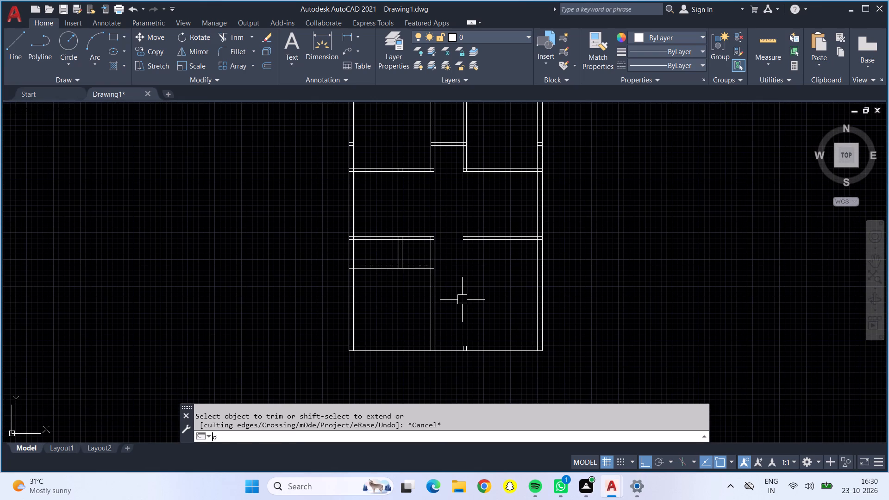
{"action": "key", "text": "Return"}
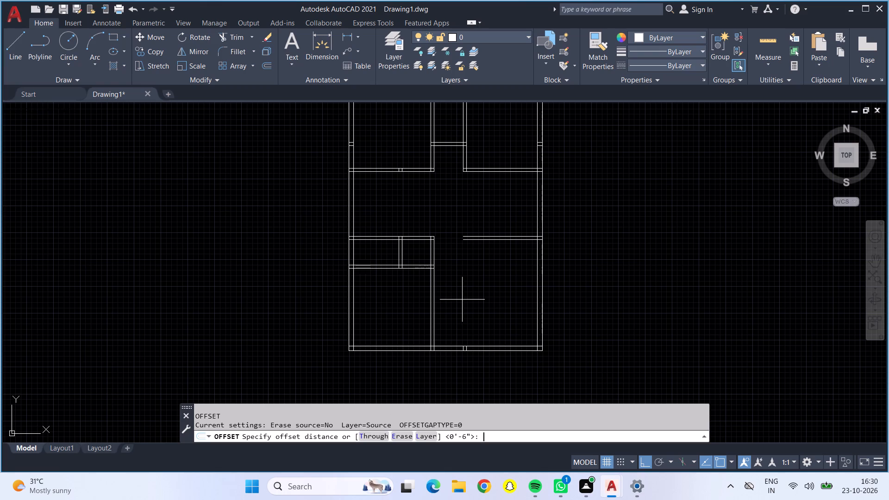
{"action": "type", "text": "10'"}
{"action": "key", "text": "Return"}
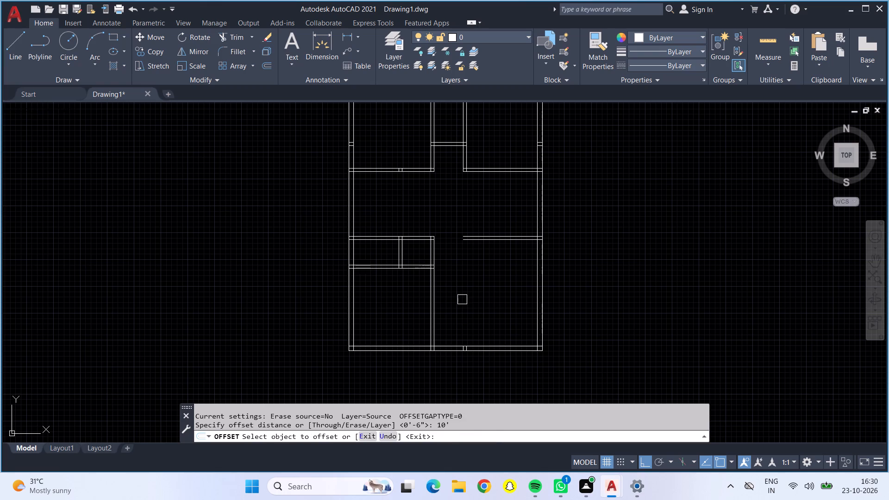
{"action": "left_click", "coordinate": [537, 318]}
{"action": "left_click", "coordinate": [482, 314]}
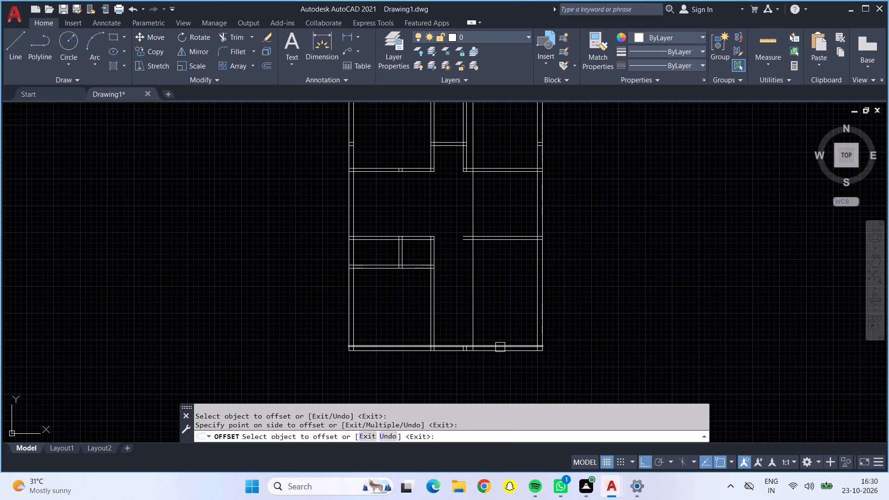
{"action": "left_click", "coordinate": [501, 347]}
{"action": "left_click", "coordinate": [515, 267]}
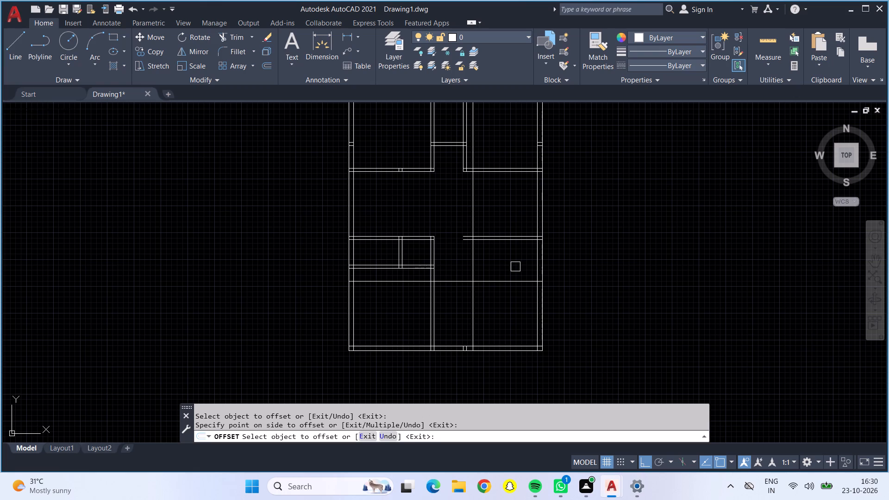
{"action": "key", "text": "Escape"}
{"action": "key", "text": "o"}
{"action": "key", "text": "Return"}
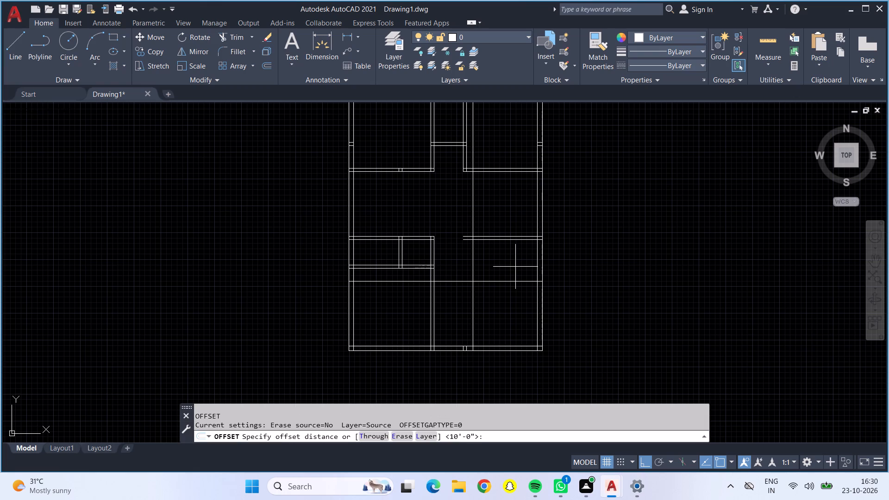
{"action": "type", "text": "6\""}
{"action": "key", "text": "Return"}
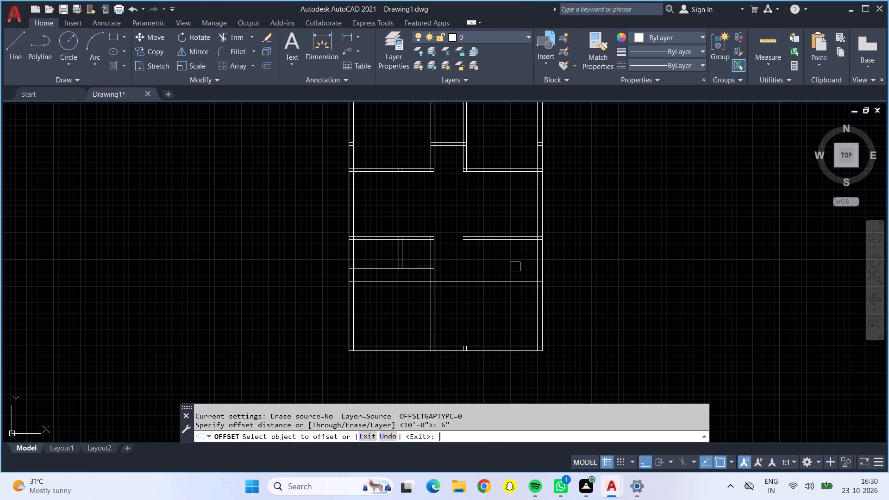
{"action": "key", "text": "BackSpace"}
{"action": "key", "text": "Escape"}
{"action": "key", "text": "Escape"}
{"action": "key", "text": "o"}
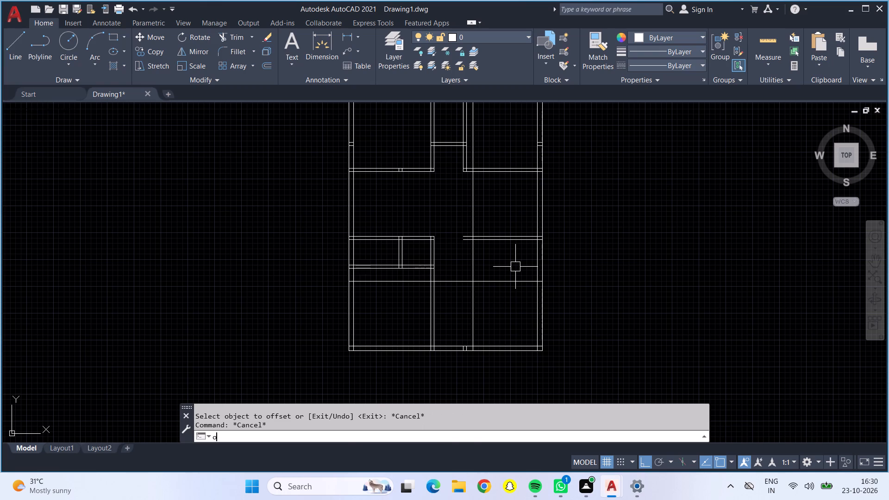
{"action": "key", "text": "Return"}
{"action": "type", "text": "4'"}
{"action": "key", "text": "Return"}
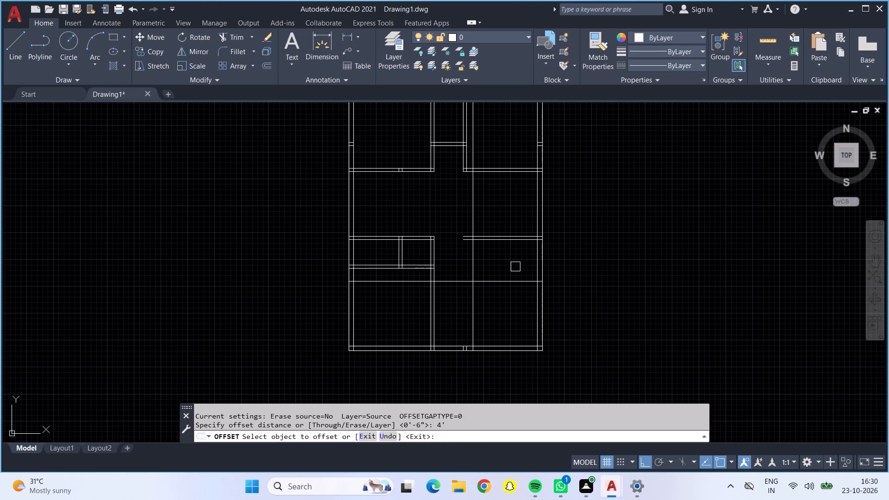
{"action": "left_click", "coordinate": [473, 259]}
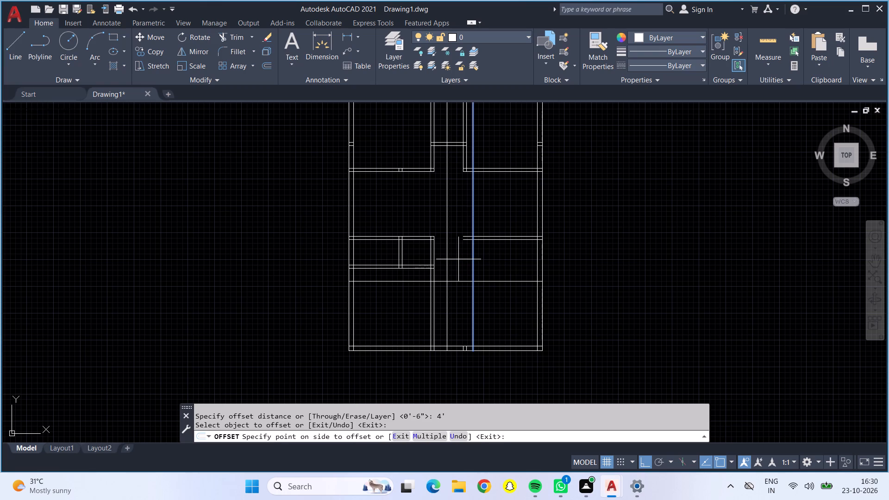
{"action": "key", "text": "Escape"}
Offset the new vertical line 4" to the left and the new horizontal line 4" upward to form the lower-right room's partitions.
{"action": "key", "text": "o"}
{"action": "key", "text": "Return"}
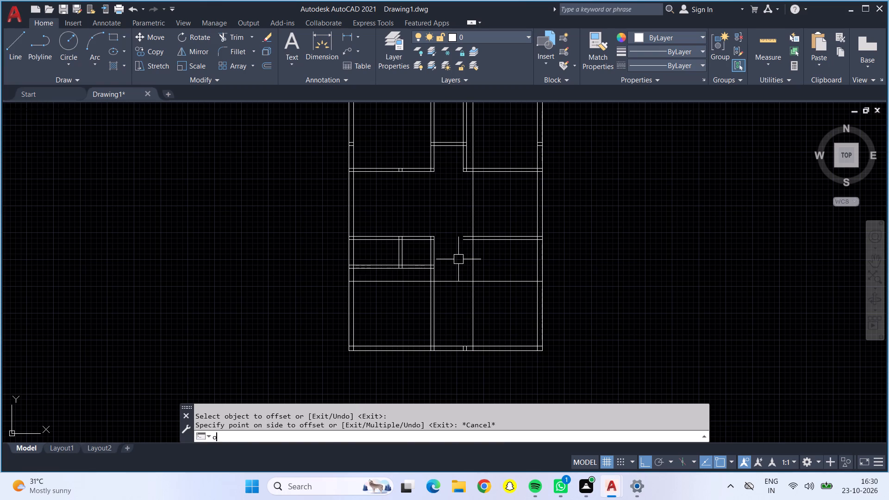
{"action": "key", "text": "5"}
{"action": "key", "text": "BackSpace"}
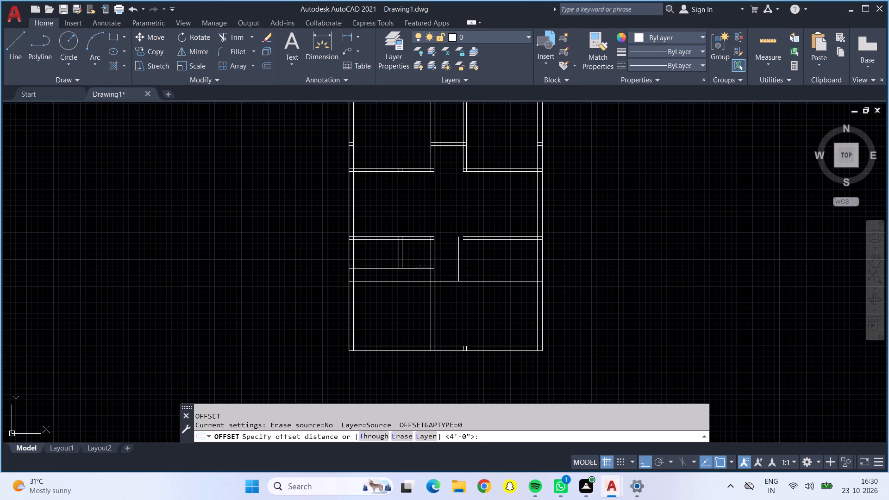
{"action": "type", "text": "4\""}
{"action": "key", "text": "Return"}
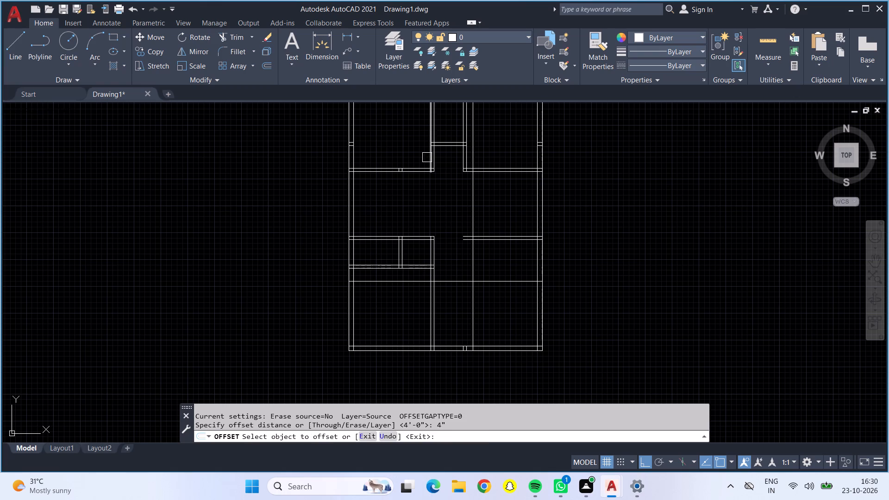
{"action": "left_click", "coordinate": [476, 194]}
{"action": "left_click", "coordinate": [463, 194]}
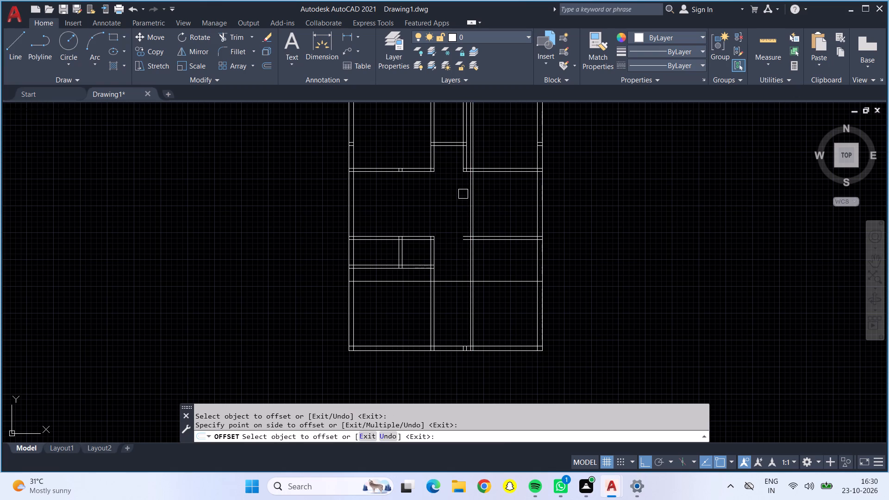
{"action": "left_click_drag", "start_coordinate": [489, 280], "coordinate": [490, 275]}
{"action": "left_click", "coordinate": [496, 253]}
Trim the new 4" partitions out of the hall, lower-left room, passage and space above the lower-right room, leaving that room enclosed.
{"action": "left_click", "coordinate": [225, 32]}
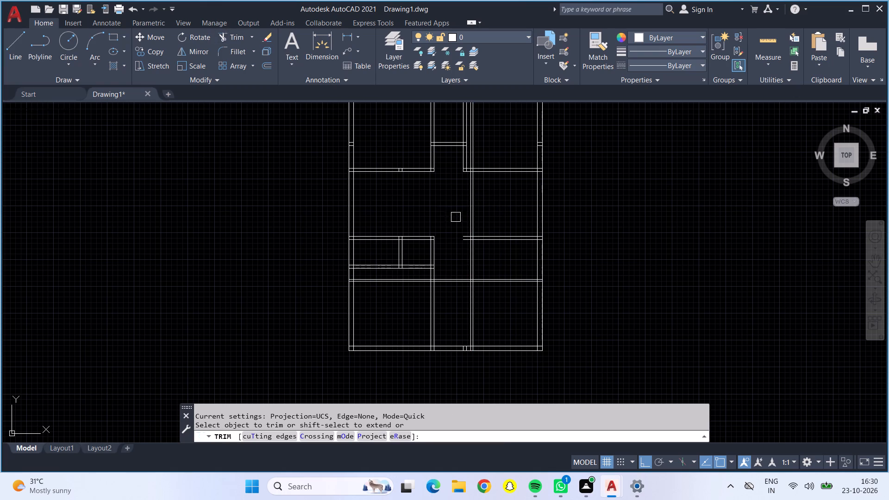
{"action": "left_click_drag", "start_coordinate": [456, 203], "coordinate": [495, 207]}
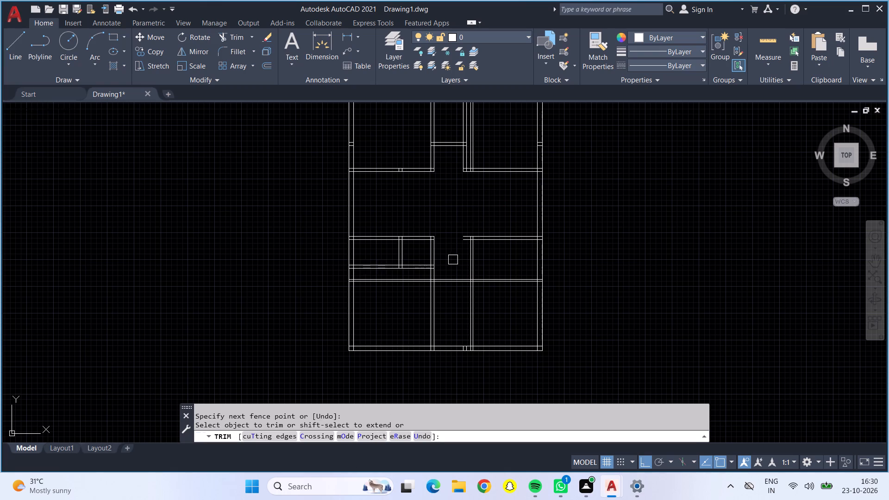
{"action": "left_click", "coordinate": [406, 279]}
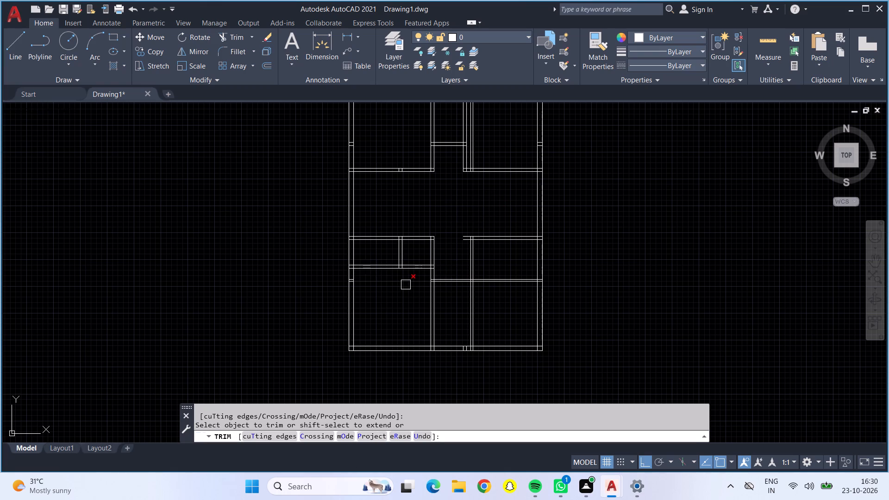
{"action": "left_click", "coordinate": [406, 285]}
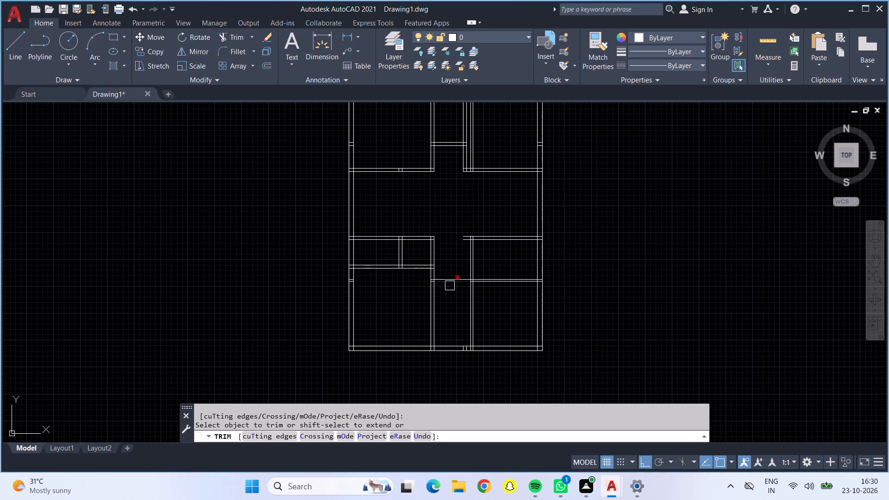
{"action": "double_click", "coordinate": [453, 283]}
{"action": "triple_click", "coordinate": [474, 258]}
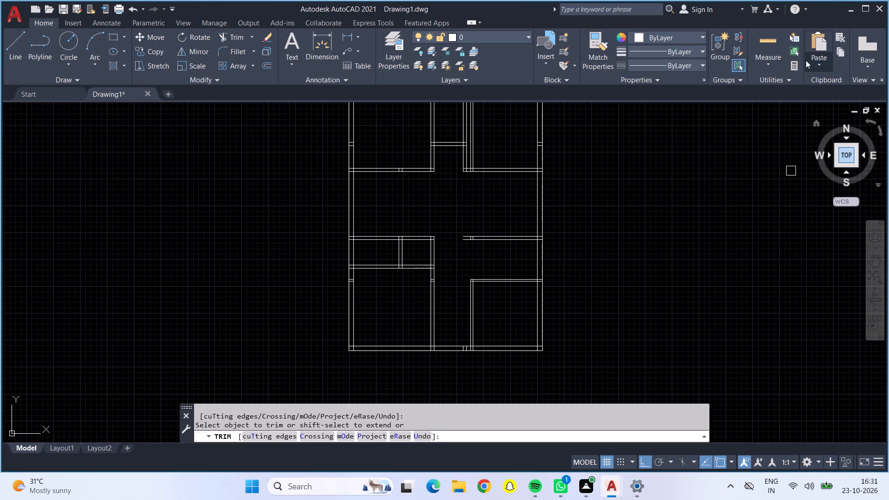
Measure the spacing between the walls around the space above the lower-right room with the quick measure tool.
{"action": "left_click", "coordinate": [764, 40]}
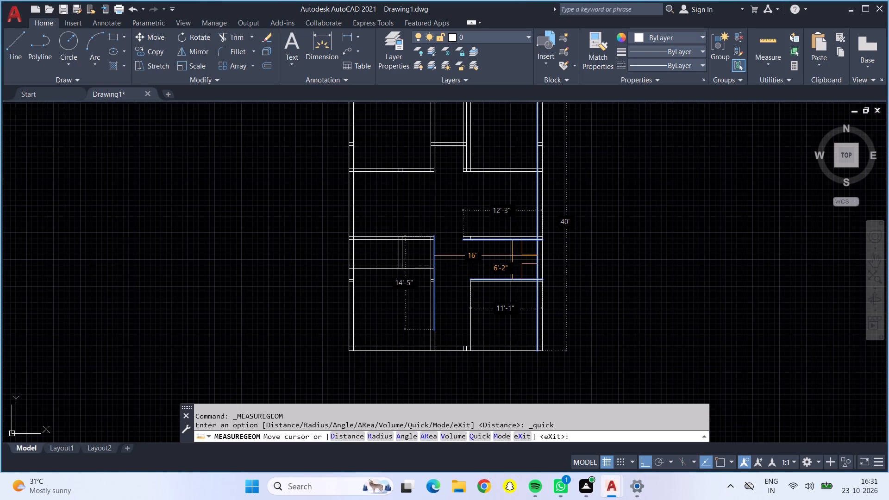
{"action": "key", "text": "Escape"}
{"action": "key", "text": "Escape"}
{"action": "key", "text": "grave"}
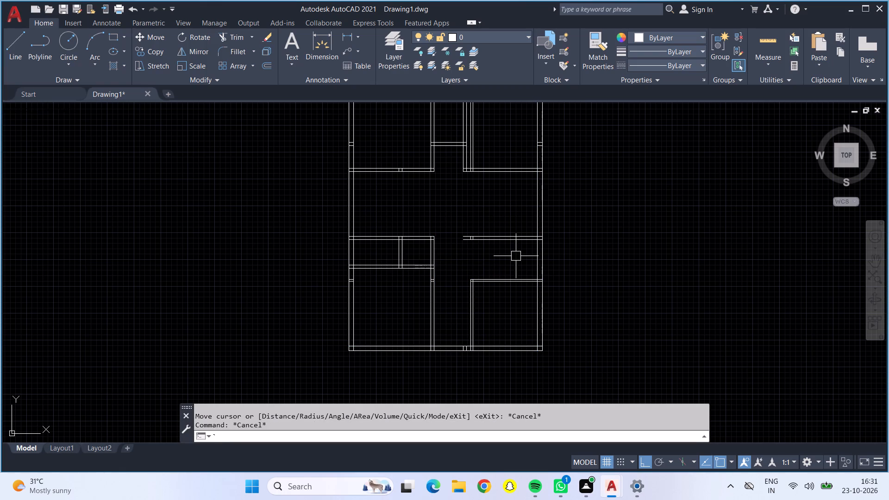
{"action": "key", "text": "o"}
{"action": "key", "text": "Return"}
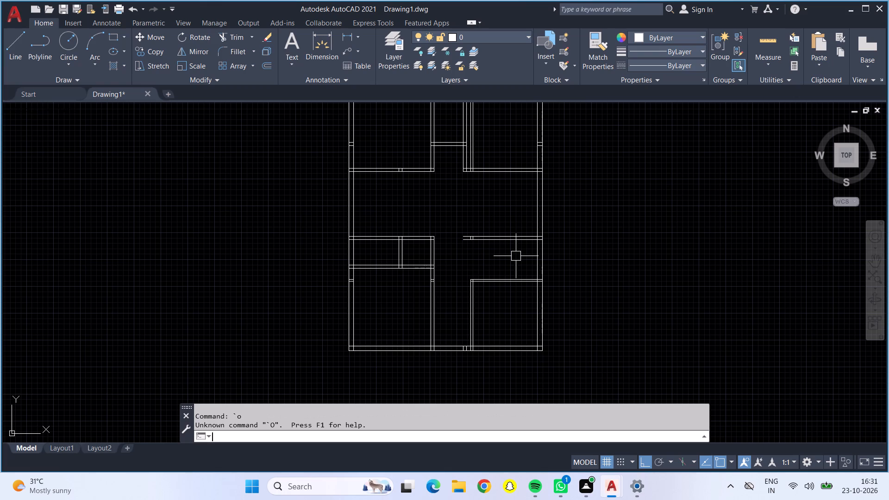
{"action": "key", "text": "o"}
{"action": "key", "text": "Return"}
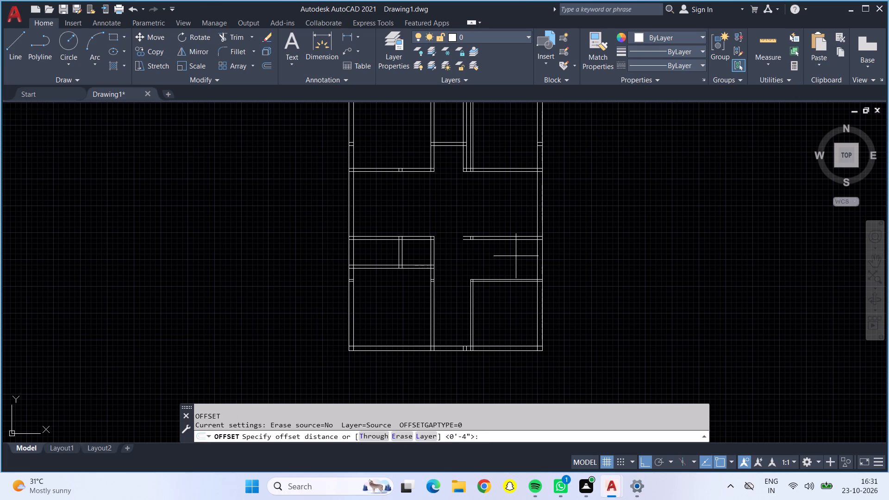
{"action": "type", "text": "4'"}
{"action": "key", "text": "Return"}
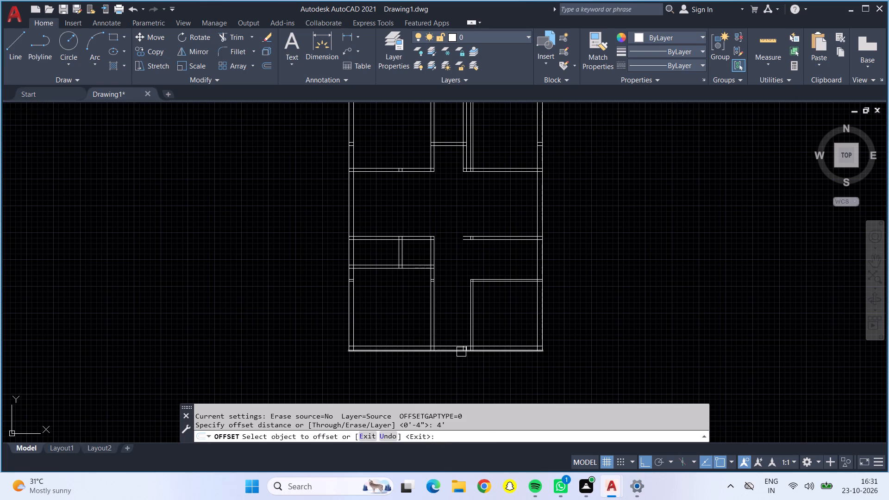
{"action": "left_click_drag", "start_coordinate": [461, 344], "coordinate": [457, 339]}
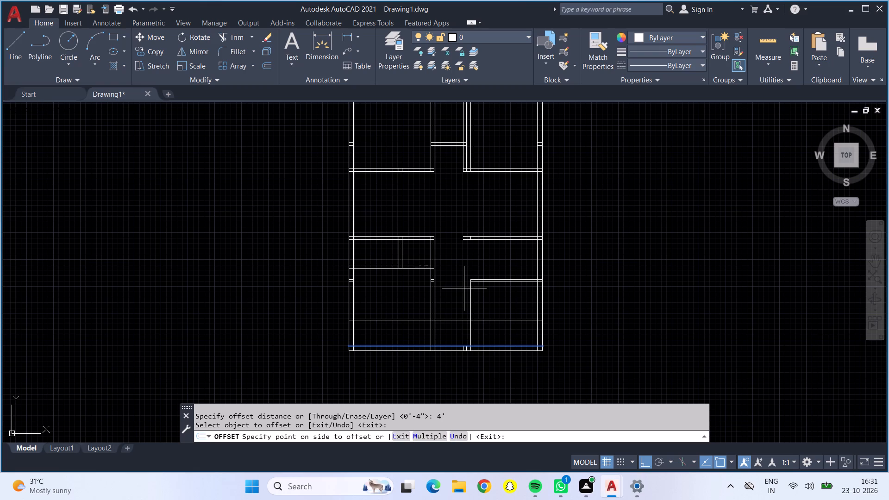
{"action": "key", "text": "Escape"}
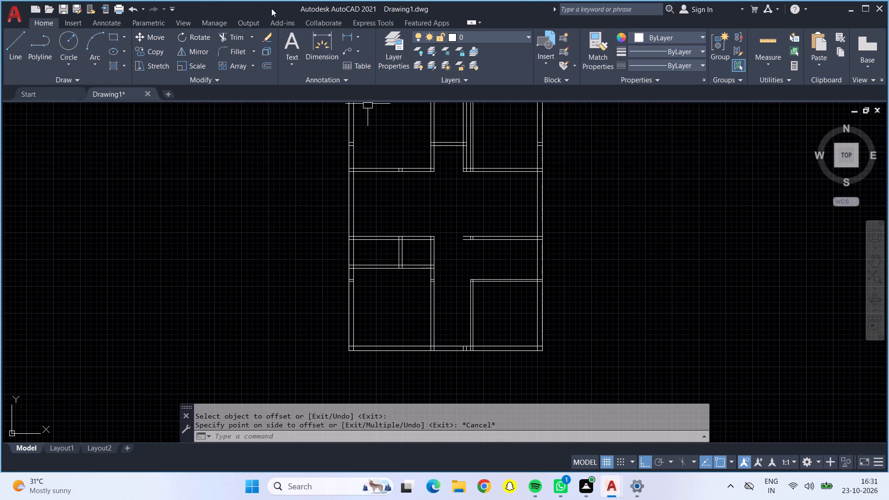
Trim the stub lines inside the bottom wall and open its junctions with the two vertical partitions beside the passage.
{"action": "left_click", "coordinate": [238, 38]}
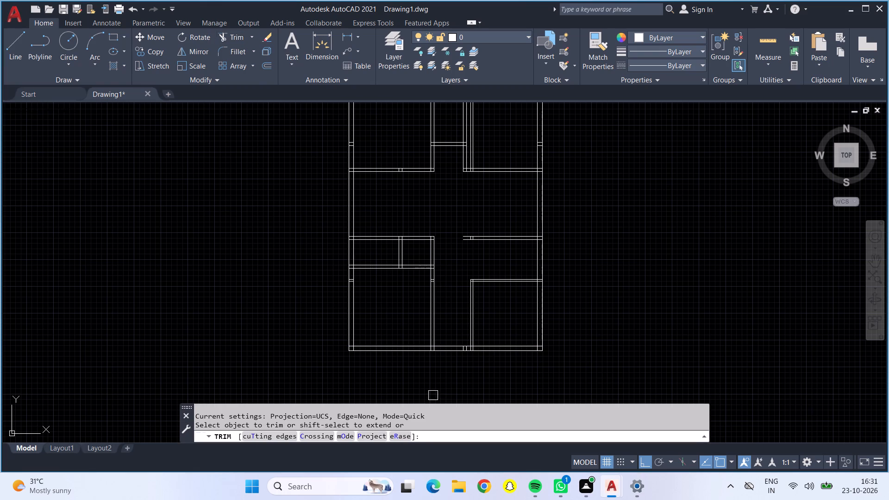
{"action": "scroll", "coordinate": [473, 341], "scroll_direction": "up", "scroll_amount": 3}
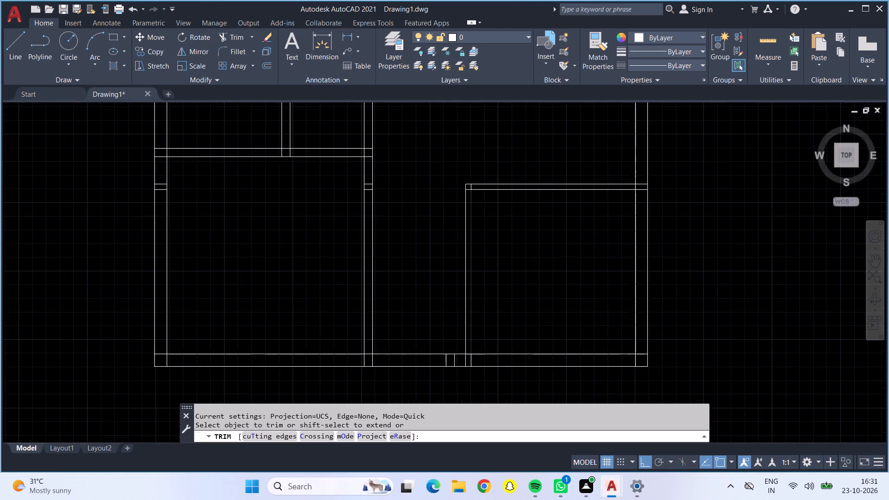
{"action": "scroll", "coordinate": [467, 379], "scroll_direction": "up", "scroll_amount": 2}
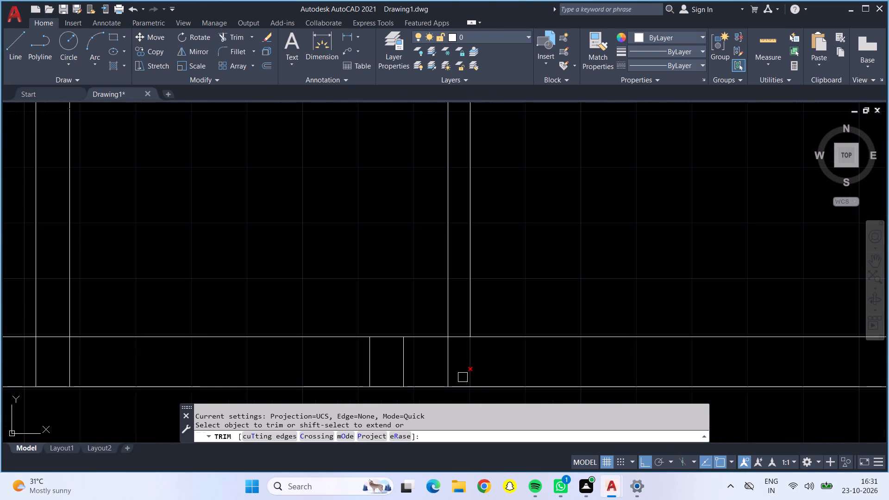
{"action": "left_click_drag", "start_coordinate": [343, 355], "coordinate": [522, 363]}
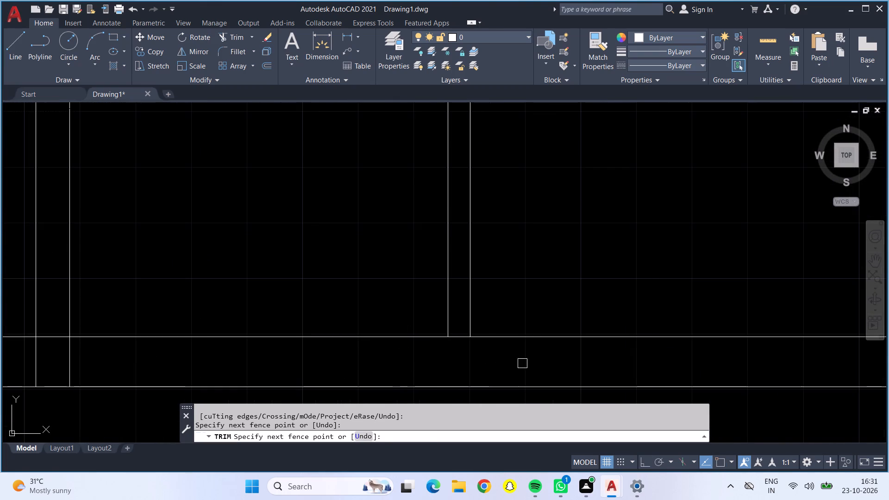
{"action": "left_click", "coordinate": [457, 336]}
{"action": "scroll", "coordinate": [457, 336], "scroll_direction": "down", "scroll_amount": 2}
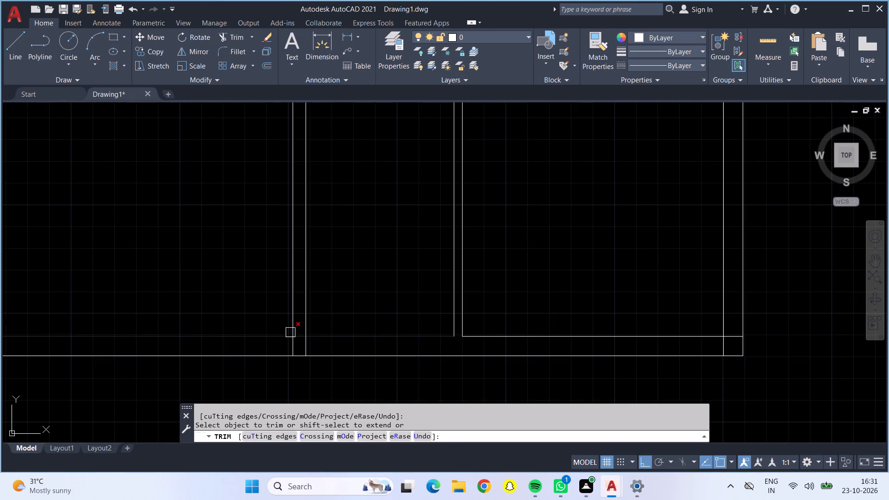
{"action": "scroll", "coordinate": [296, 342], "scroll_direction": "up", "scroll_amount": 3}
{"action": "left_click_drag", "start_coordinate": [246, 335], "coordinate": [351, 354]}
{"action": "left_click", "coordinate": [309, 322]}
Trim the overlapping inner lines of the right wall at the bottom-right outer corner and at the lower-right room's top partition.
{"action": "scroll", "coordinate": [309, 322], "scroll_direction": "down", "scroll_amount": 4}
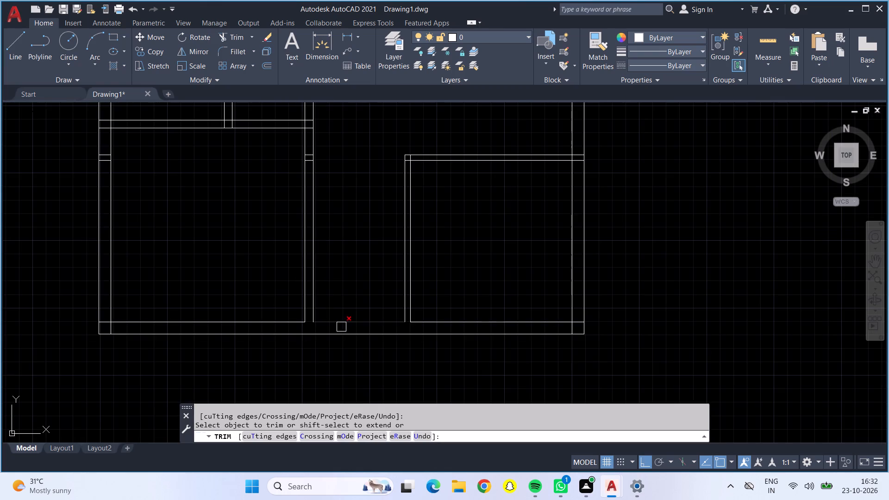
{"action": "scroll", "coordinate": [583, 327], "scroll_direction": "up", "scroll_amount": 5}
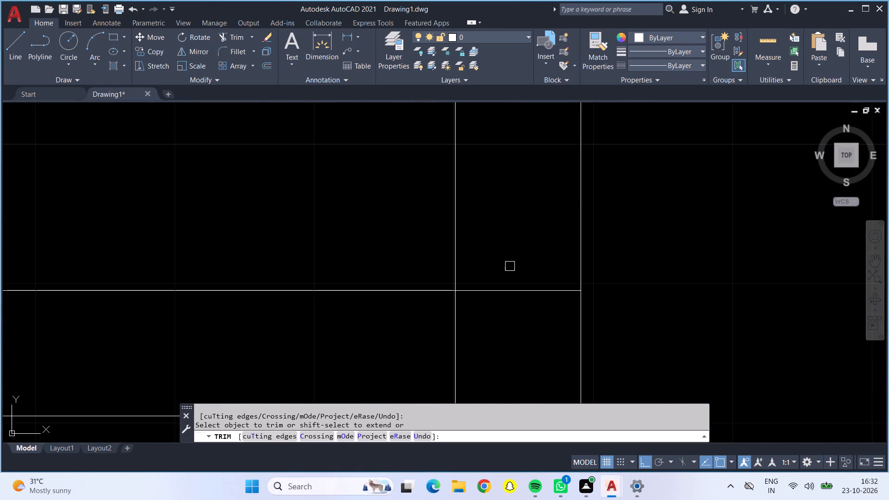
{"action": "left_click_drag", "start_coordinate": [501, 239], "coordinate": [436, 344]}
{"action": "scroll", "coordinate": [427, 339], "scroll_direction": "down", "scroll_amount": 3}
{"action": "scroll", "coordinate": [427, 339], "scroll_direction": "up", "scroll_amount": 1}
{"action": "scroll", "coordinate": [427, 338], "scroll_direction": "down", "scroll_amount": 1}
{"action": "scroll", "coordinate": [404, 254], "scroll_direction": "down", "scroll_amount": 3}
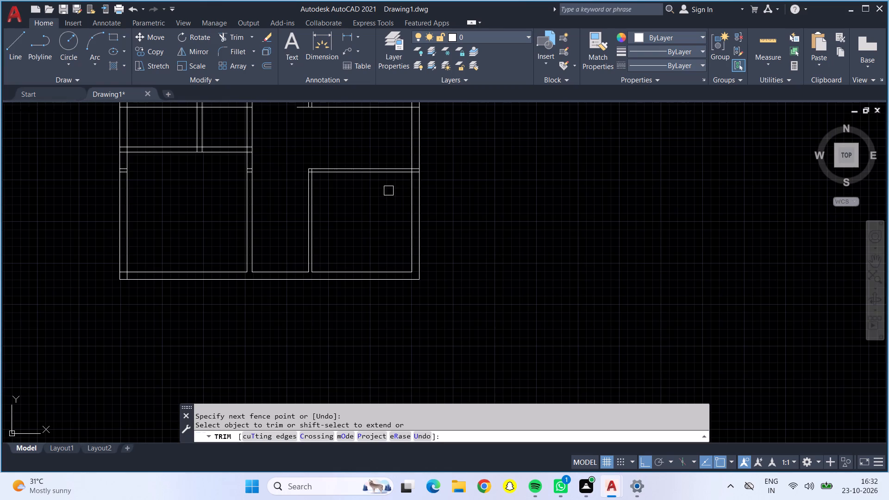
{"action": "scroll", "coordinate": [417, 161], "scroll_direction": "up", "scroll_amount": 5}
{"action": "scroll", "coordinate": [377, 269], "scroll_direction": "up", "scroll_amount": 2}
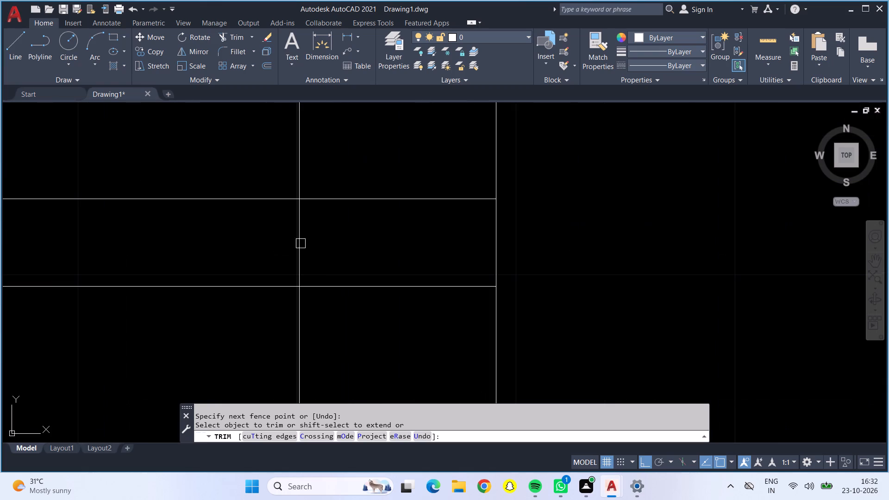
{"action": "left_click_drag", "start_coordinate": [271, 231], "coordinate": [377, 344]}
Trim the overlapping lines at the upper-left corner of the lower-right room's 4" partitions to form a clean corner.
{"action": "scroll", "coordinate": [367, 318], "scroll_direction": "down", "scroll_amount": 2}
{"action": "scroll", "coordinate": [367, 318], "scroll_direction": "up", "scroll_amount": 1}
{"action": "scroll", "coordinate": [367, 318], "scroll_direction": "down", "scroll_amount": 4}
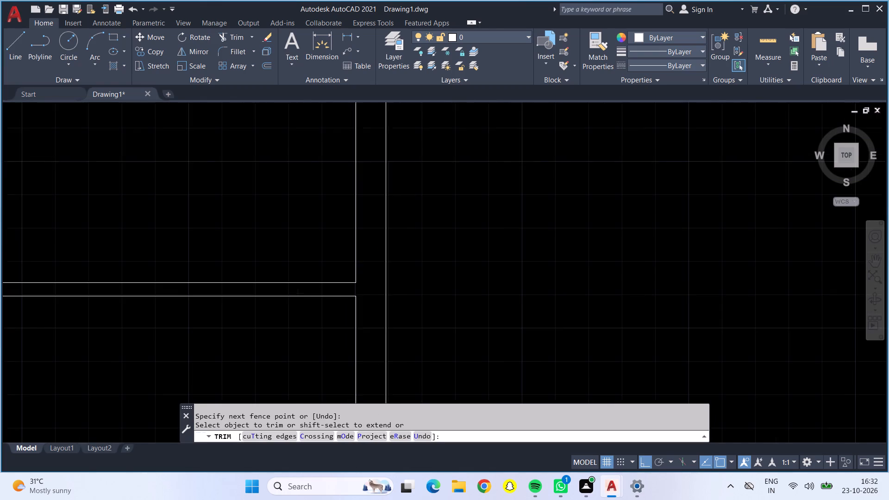
{"action": "middle_click_drag", "start_coordinate": [302, 330], "coordinate": [304, 243]}
{"action": "scroll", "coordinate": [302, 330], "scroll_direction": "down", "scroll_amount": 1}
{"action": "middle_click_drag", "start_coordinate": [304, 243], "coordinate": [294, 415]}
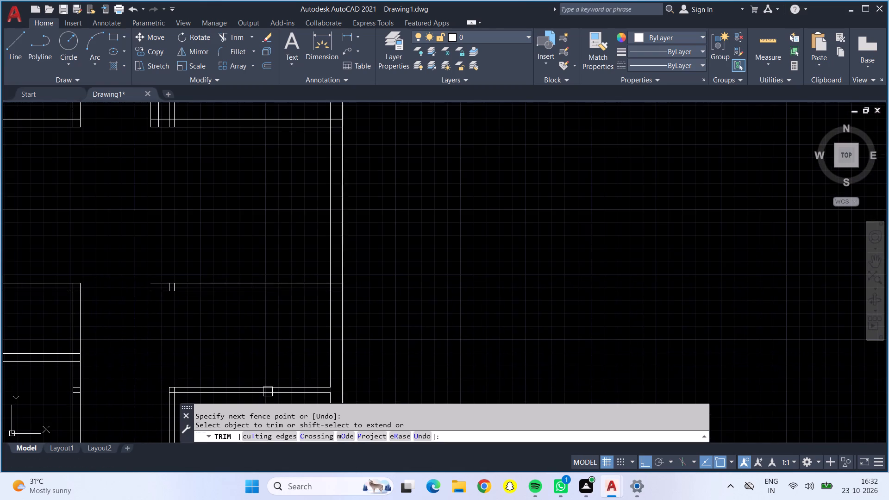
{"action": "scroll", "coordinate": [135, 406], "scroll_direction": "up", "scroll_amount": 4}
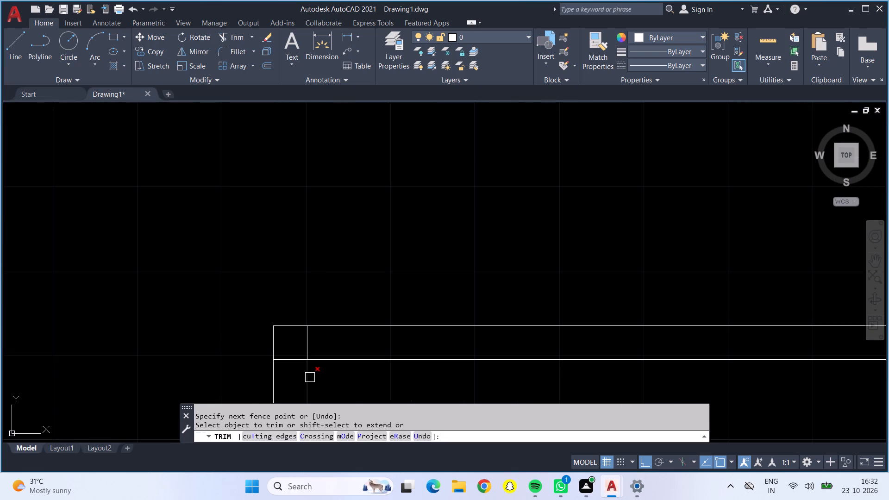
{"action": "scroll", "coordinate": [311, 373], "scroll_direction": "up", "scroll_amount": 3}
{"action": "left_click_drag", "start_coordinate": [313, 278], "coordinate": [263, 344]}
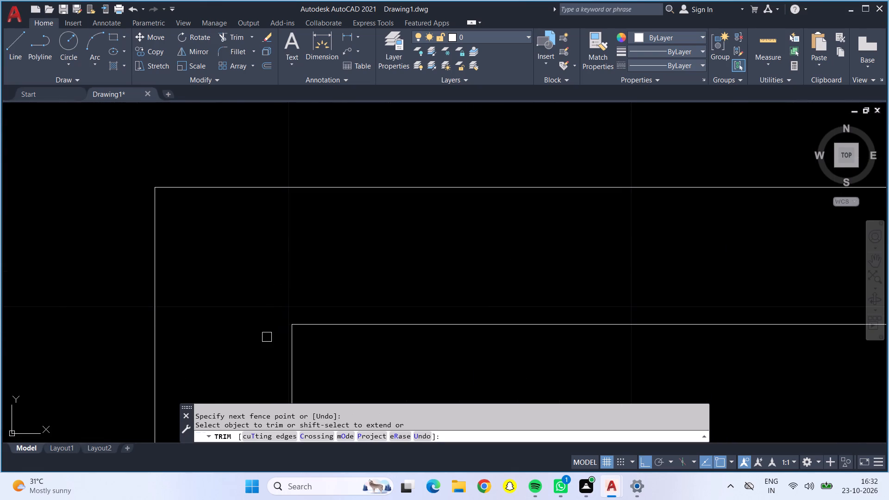
Trim the middle-right horizontal partition's junction with the right wall and the short cross lines left inside that partition.
{"action": "scroll", "coordinate": [267, 337], "scroll_direction": "down", "scroll_amount": 3}
{"action": "scroll", "coordinate": [323, 291], "scroll_direction": "down", "scroll_amount": 3}
{"action": "scroll", "coordinate": [425, 238], "scroll_direction": "down", "scroll_amount": 1}
{"action": "middle_click_drag", "start_coordinate": [425, 238], "coordinate": [308, 340]}
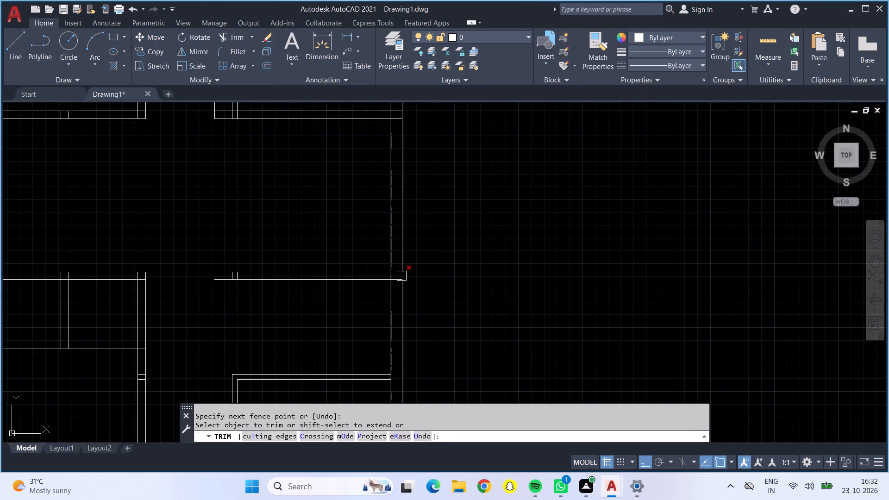
{"action": "scroll", "coordinate": [387, 278], "scroll_direction": "up", "scroll_amount": 4}
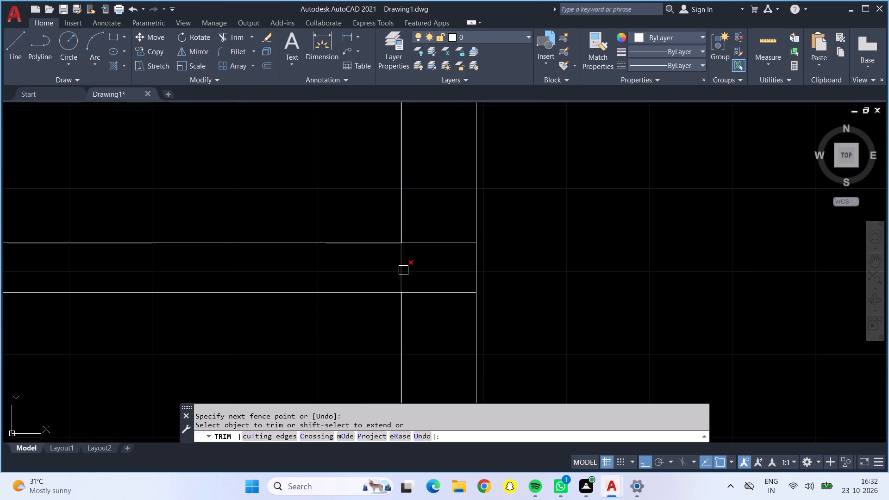
{"action": "left_click", "coordinate": [403, 270]}
{"action": "left_click_drag", "start_coordinate": [425, 222], "coordinate": [428, 324]}
{"action": "scroll", "coordinate": [428, 321], "scroll_direction": "down", "scroll_amount": 4}
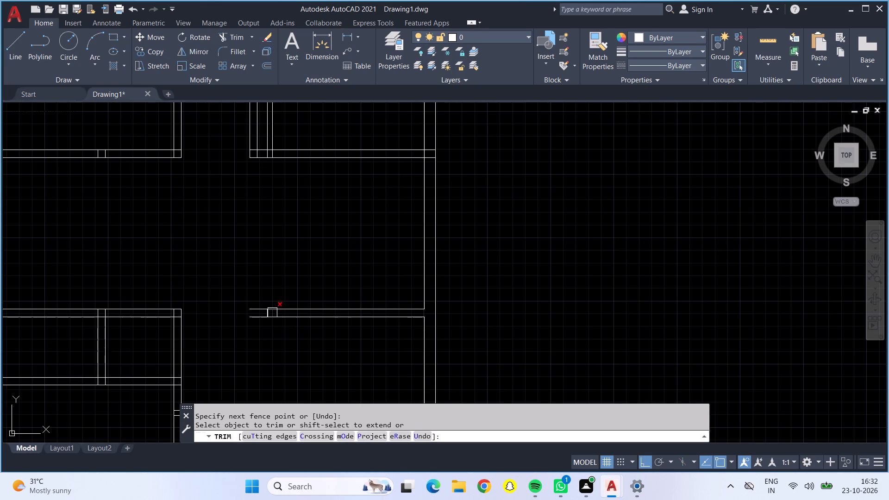
{"action": "scroll", "coordinate": [272, 312], "scroll_direction": "up", "scroll_amount": 4}
{"action": "left_click_drag", "start_coordinate": [224, 312], "coordinate": [302, 319]}
Trim both ends of the short vertical partition between the two small left rooms where it meets the horizontal partitions.
{"action": "scroll", "coordinate": [302, 316], "scroll_direction": "down", "scroll_amount": 4}
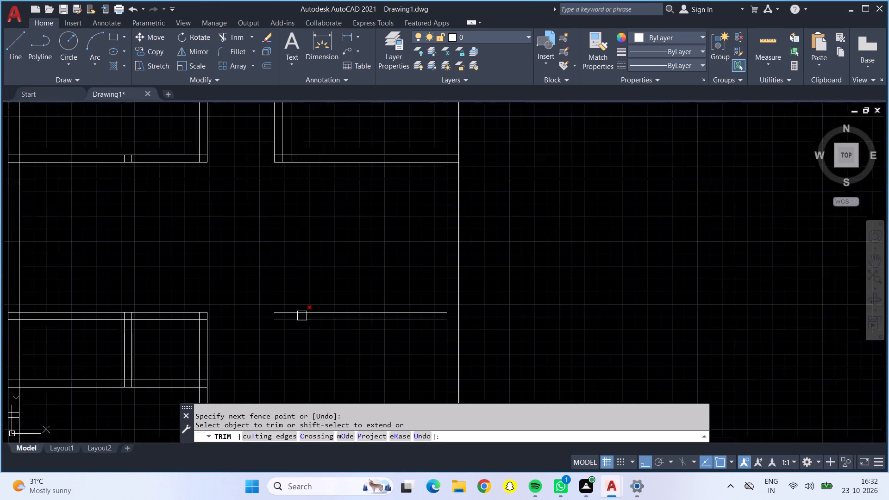
{"action": "scroll", "coordinate": [302, 316], "scroll_direction": "down", "scroll_amount": 3}
{"action": "scroll", "coordinate": [263, 330], "scroll_direction": "up", "scroll_amount": 3}
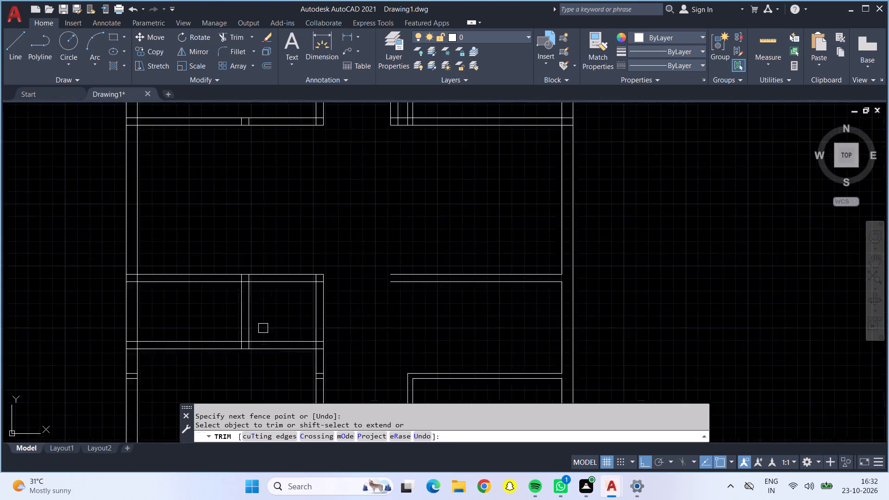
{"action": "scroll", "coordinate": [263, 328], "scroll_direction": "up", "scroll_amount": 1}
{"action": "scroll", "coordinate": [233, 352], "scroll_direction": "up", "scroll_amount": 3}
{"action": "left_click_drag", "start_coordinate": [189, 361], "coordinate": [283, 368]}
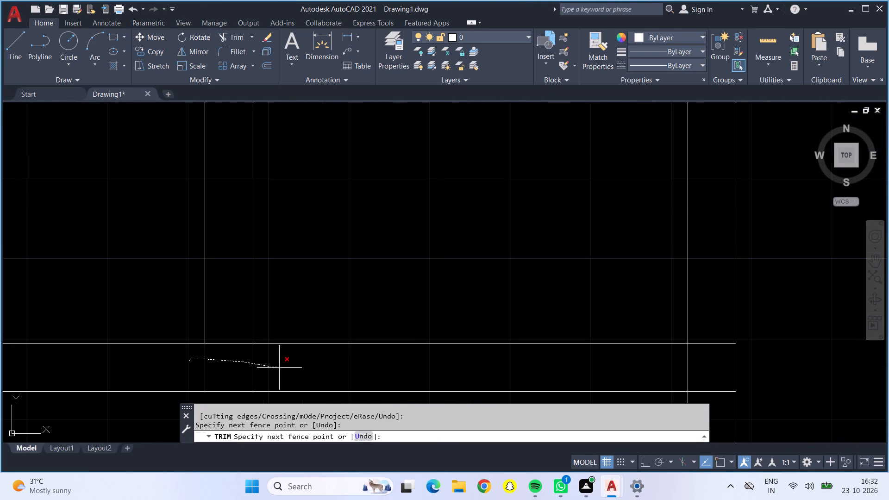
{"action": "left_click_drag", "start_coordinate": [283, 368], "coordinate": [238, 334]}
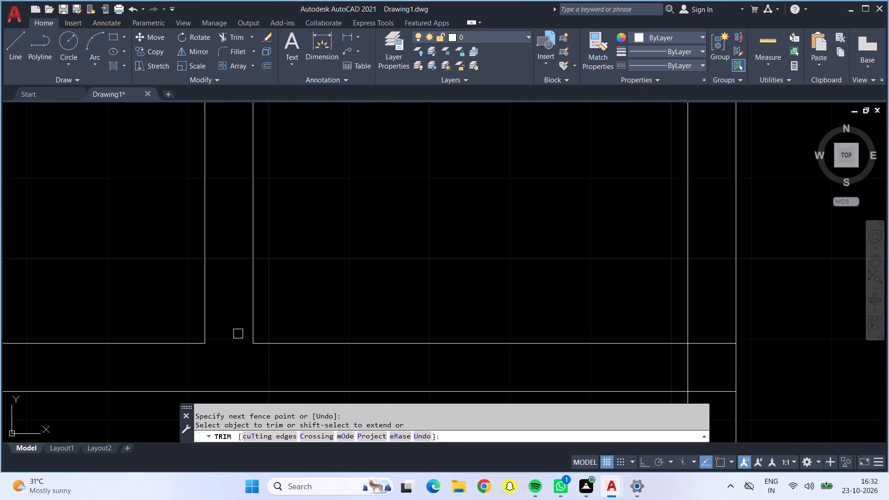
{"action": "scroll", "coordinate": [341, 255], "scroll_direction": "down", "scroll_amount": 1}
{"action": "middle_click_drag", "start_coordinate": [363, 242], "coordinate": [378, 499]}
{"action": "scroll", "coordinate": [296, 349], "scroll_direction": "up", "scroll_amount": 2}
{"action": "left_click_drag", "start_coordinate": [191, 319], "coordinate": [202, 318]}
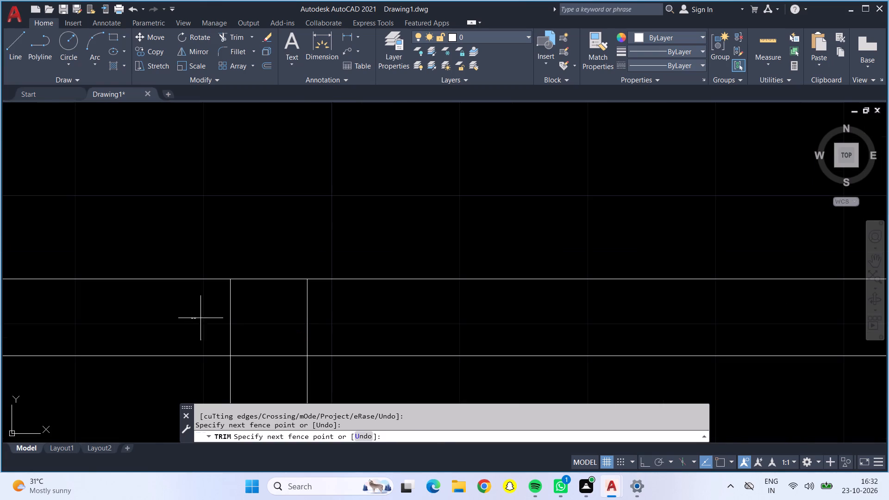
{"action": "left_click_drag", "start_coordinate": [202, 318], "coordinate": [326, 340]}
Trim the left wall's junctions with the small rooms' upper and lower horizontal partitions and the stub lines inside the wall below them.
{"action": "scroll", "coordinate": [328, 337], "scroll_direction": "down", "scroll_amount": 4}
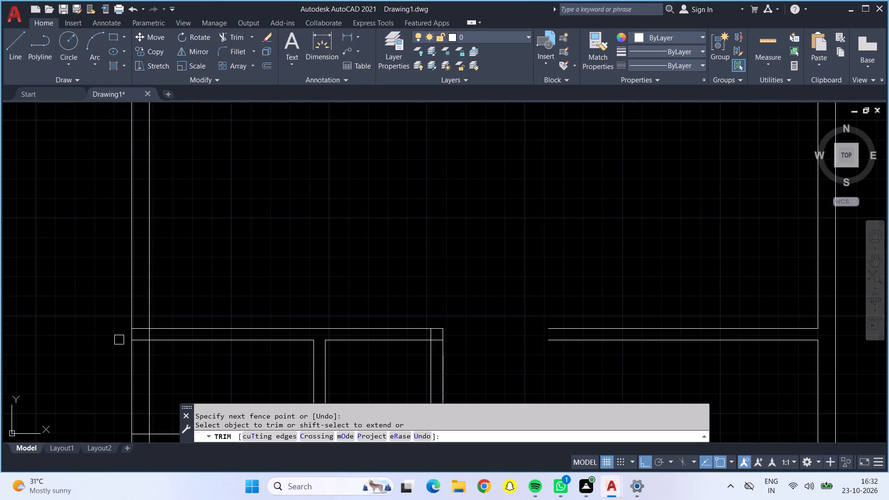
{"action": "scroll", "coordinate": [153, 338], "scroll_direction": "up", "scroll_amount": 4}
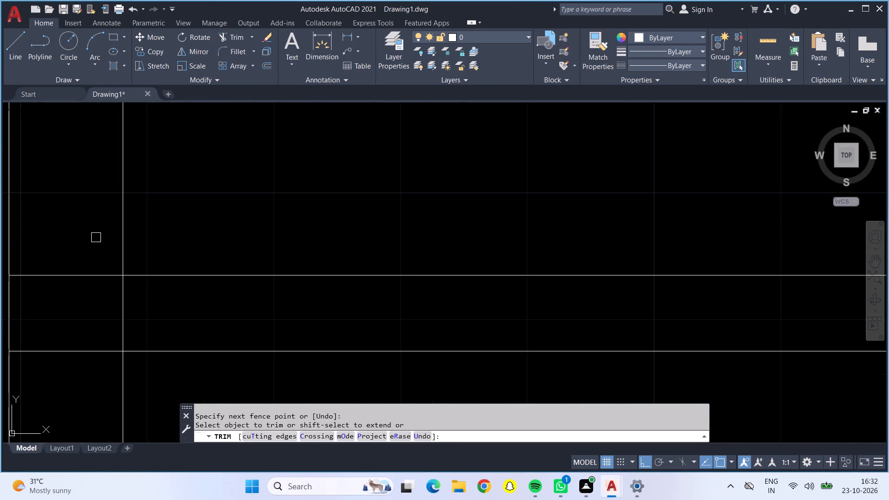
{"action": "left_click_drag", "start_coordinate": [95, 237], "coordinate": [123, 321]}
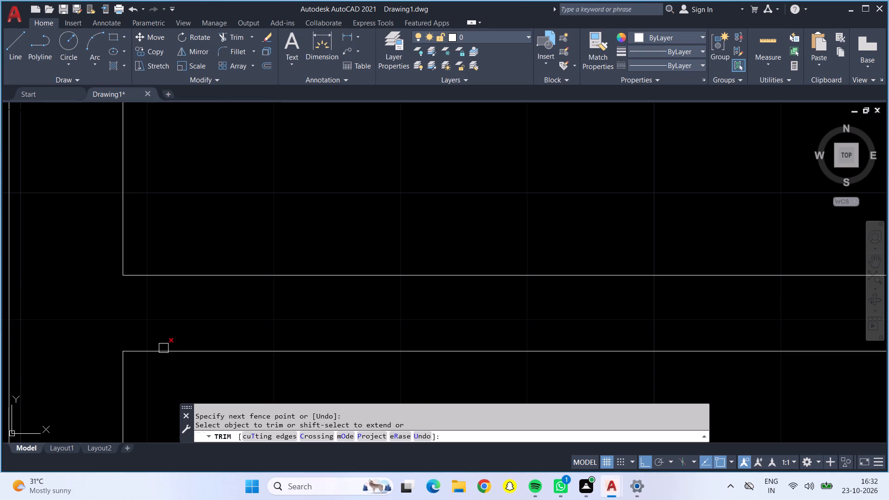
{"action": "scroll", "coordinate": [163, 348], "scroll_direction": "down", "scroll_amount": 3}
{"action": "scroll", "coordinate": [209, 300], "scroll_direction": "down", "scroll_amount": 1}
{"action": "middle_click_drag", "start_coordinate": [210, 299], "coordinate": [222, 216]}
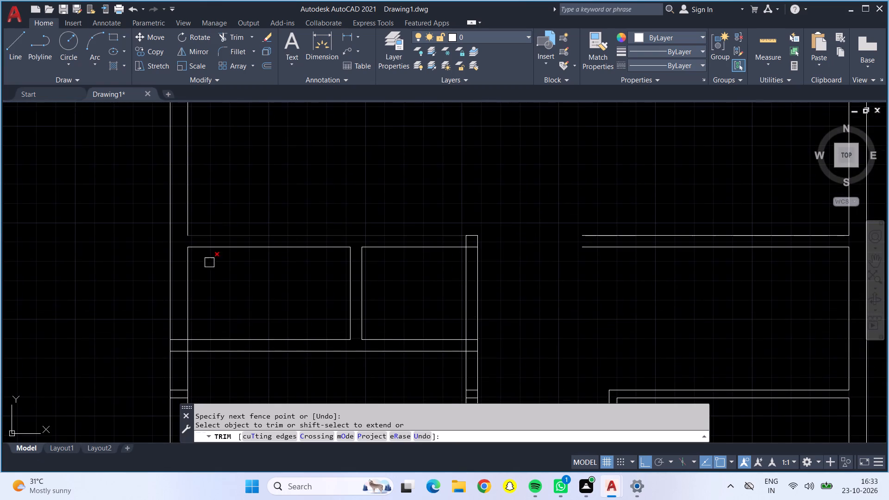
{"action": "scroll", "coordinate": [174, 356], "scroll_direction": "up", "scroll_amount": 3}
{"action": "left_click_drag", "start_coordinate": [193, 269], "coordinate": [239, 325]}
{"action": "scroll", "coordinate": [239, 324], "scroll_direction": "down", "scroll_amount": 4}
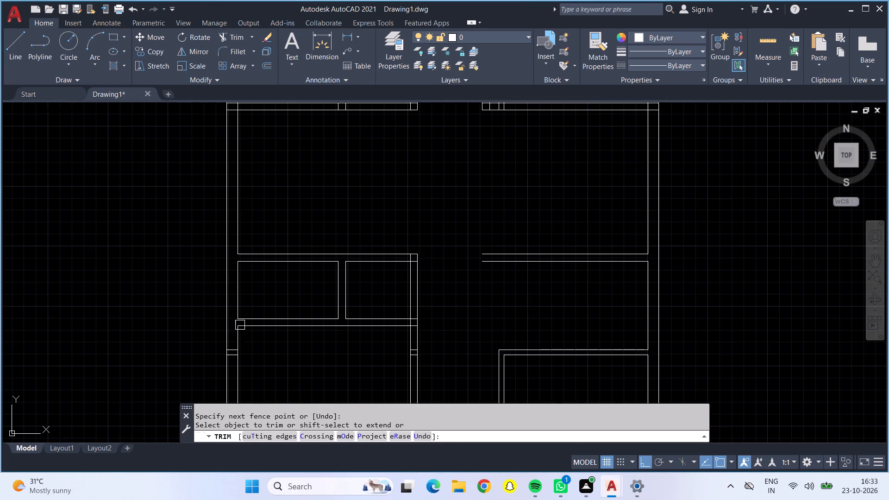
{"action": "scroll", "coordinate": [236, 359], "scroll_direction": "up", "scroll_amount": 5}
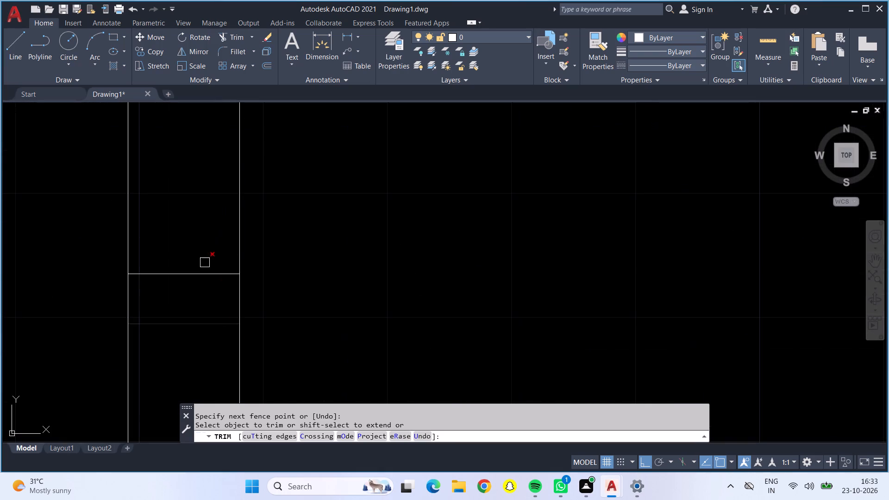
{"action": "left_click_drag", "start_coordinate": [198, 221], "coordinate": [188, 338]}
{"action": "scroll", "coordinate": [182, 342], "scroll_direction": "down", "scroll_amount": 4}
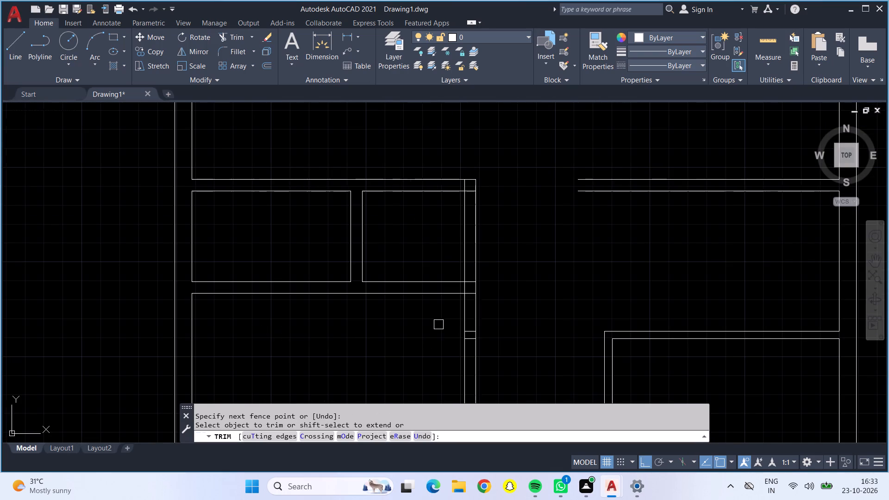
Trim the junction of the small left rooms' lower partition with the central vertical partition, plus the short cross lines just below it.
{"action": "middle_click_drag", "start_coordinate": [433, 336], "coordinate": [423, 271]}
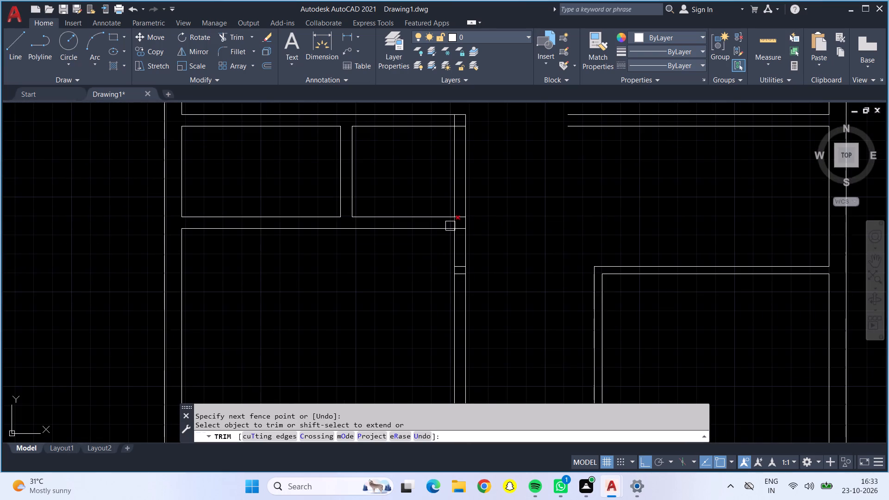
{"action": "scroll", "coordinate": [452, 225], "scroll_direction": "up", "scroll_amount": 5}
{"action": "left_click_drag", "start_coordinate": [451, 210], "coordinate": [500, 181]}
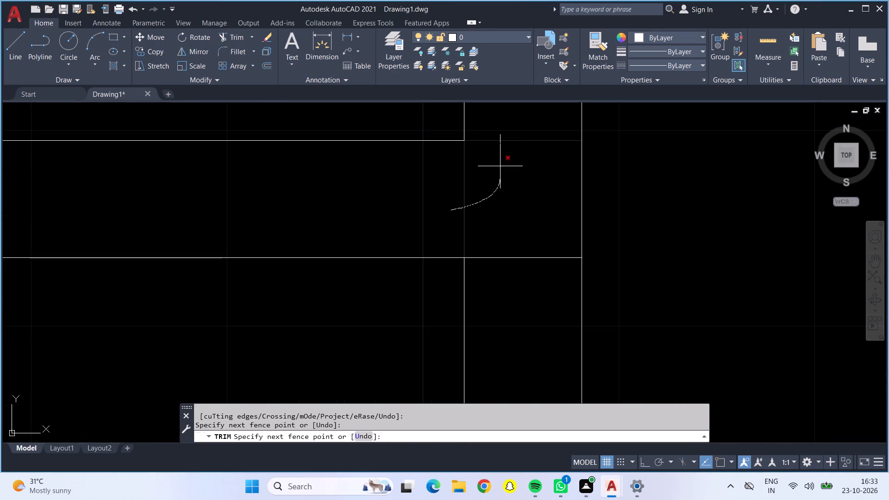
{"action": "left_click_drag", "start_coordinate": [500, 181], "coordinate": [506, 310]}
{"action": "scroll", "coordinate": [506, 309], "scroll_direction": "down", "scroll_amount": 4}
{"action": "middle_click_drag", "start_coordinate": [385, 376], "coordinate": [319, 303]}
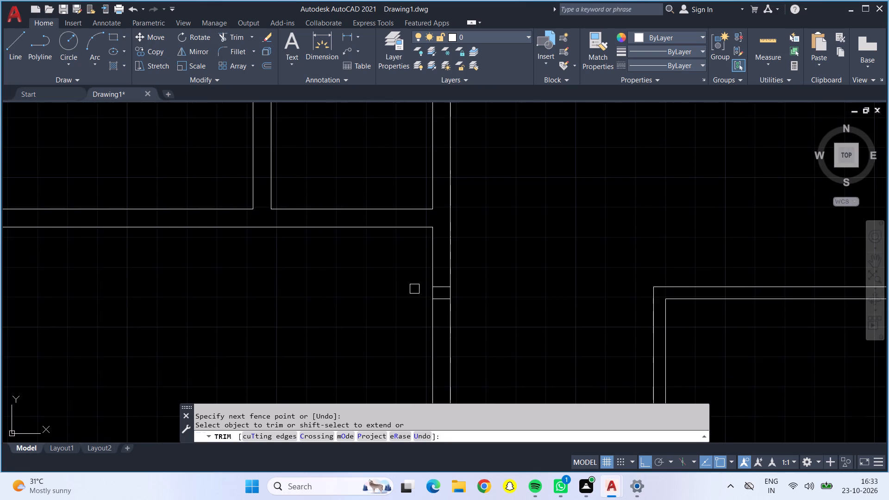
{"action": "scroll", "coordinate": [435, 292], "scroll_direction": "up", "scroll_amount": 3}
{"action": "scroll", "coordinate": [435, 291], "scroll_direction": "down", "scroll_amount": 1}
{"action": "scroll", "coordinate": [436, 289], "scroll_direction": "up", "scroll_amount": 1}
{"action": "left_click_drag", "start_coordinate": [445, 235], "coordinate": [448, 341]}
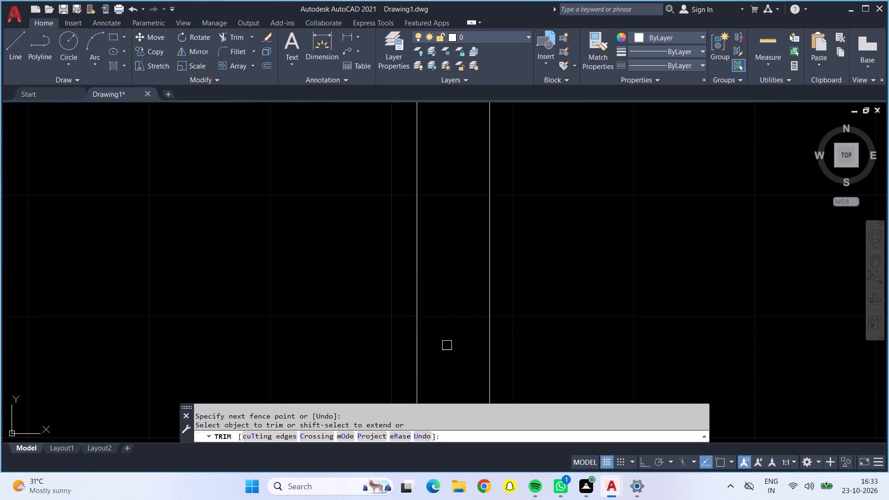
{"action": "scroll", "coordinate": [447, 345], "scroll_direction": "down", "scroll_amount": 1}
{"action": "scroll", "coordinate": [447, 345], "scroll_direction": "up", "scroll_amount": 1}
{"action": "scroll", "coordinate": [447, 345], "scroll_direction": "down", "scroll_amount": 3}
Trim the overlapping inner wall lines at the plan's lower-left outer corner.
{"action": "middle_click_drag", "start_coordinate": [335, 310], "coordinate": [340, 215]}
{"action": "scroll", "coordinate": [345, 253], "scroll_direction": "down", "scroll_amount": 2}
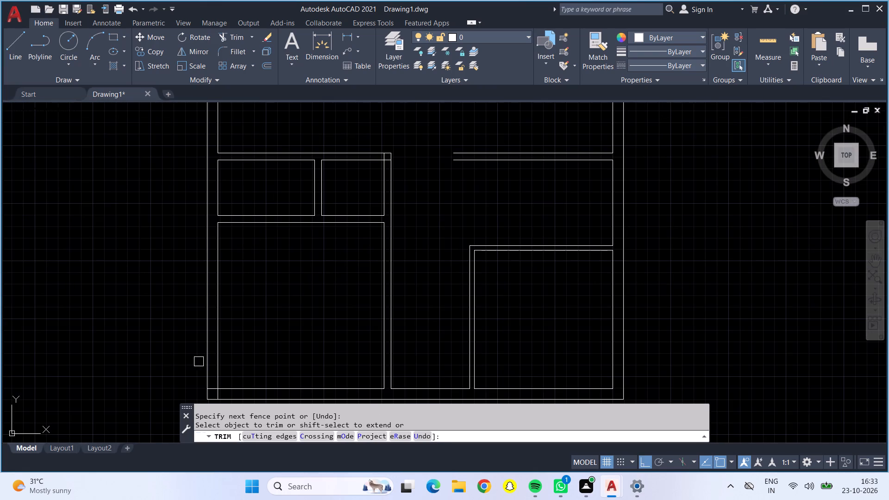
{"action": "scroll", "coordinate": [213, 399], "scroll_direction": "up", "scroll_amount": 5}
{"action": "left_click_drag", "start_coordinate": [202, 281], "coordinate": [214, 313]}
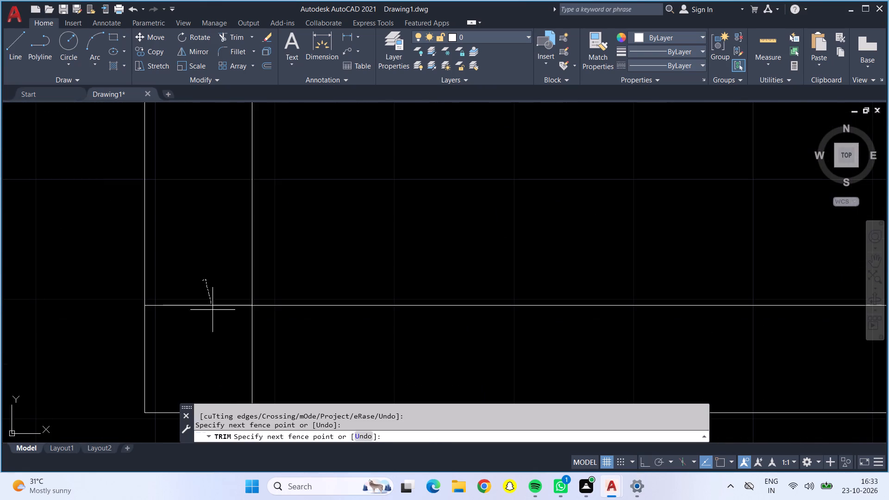
{"action": "left_click_drag", "start_coordinate": [214, 313], "coordinate": [307, 358]}
{"action": "scroll", "coordinate": [308, 358], "scroll_direction": "down", "scroll_amount": 5}
Trim the overlapping lines where the small left rooms' upper partition meets the central vertical partition to form a clean corner.
{"action": "middle_click_drag", "start_coordinate": [388, 294], "coordinate": [221, 258]}
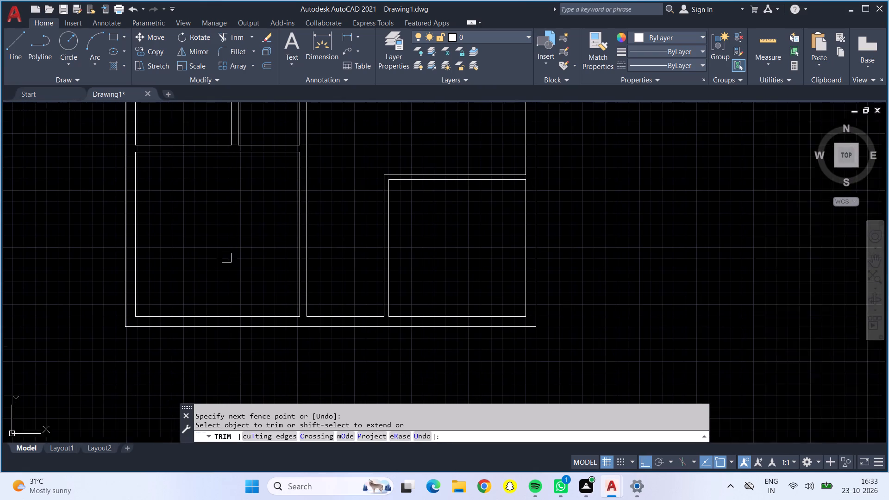
{"action": "middle_click_drag", "start_coordinate": [337, 241], "coordinate": [338, 406]}
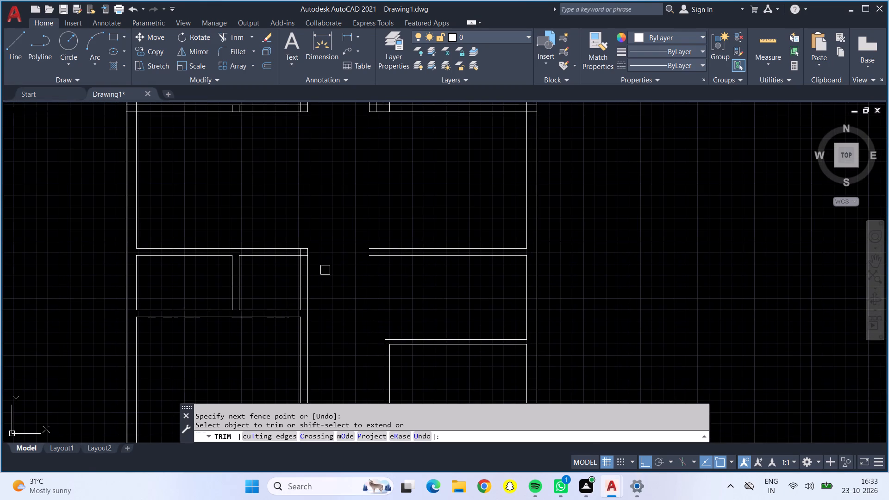
{"action": "scroll", "coordinate": [302, 257], "scroll_direction": "up", "scroll_amount": 6}
{"action": "left_click_drag", "start_coordinate": [196, 173], "coordinate": [269, 187]}
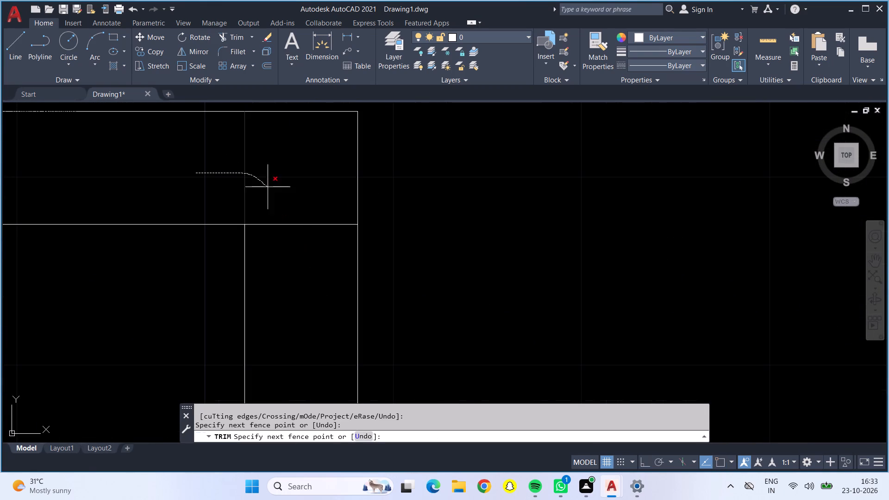
{"action": "left_click_drag", "start_coordinate": [269, 187], "coordinate": [296, 243]}
{"action": "scroll", "coordinate": [296, 243], "scroll_direction": "down", "scroll_amount": 2}
{"action": "scroll", "coordinate": [296, 243], "scroll_direction": "up", "scroll_amount": 1}
{"action": "scroll", "coordinate": [296, 243], "scroll_direction": "down", "scroll_amount": 2}
{"action": "scroll", "coordinate": [383, 186], "scroll_direction": "down", "scroll_amount": 4}
Trim away the two closely spaced 4" partition lines running vertically through the upper-right room.
{"action": "middle_click_drag", "start_coordinate": [383, 186], "coordinate": [383, 195]}
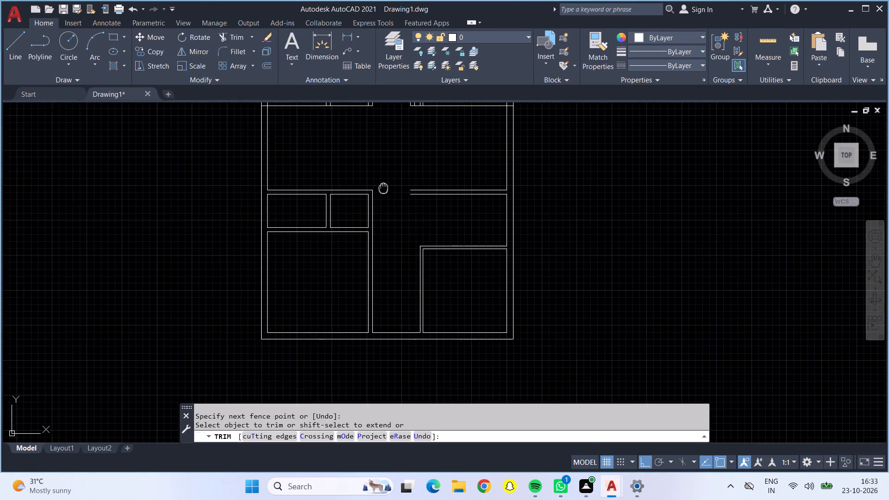
{"action": "middle_click_drag", "start_coordinate": [383, 195], "coordinate": [388, 453]}
{"action": "scroll", "coordinate": [430, 326], "scroll_direction": "up", "scroll_amount": 3}
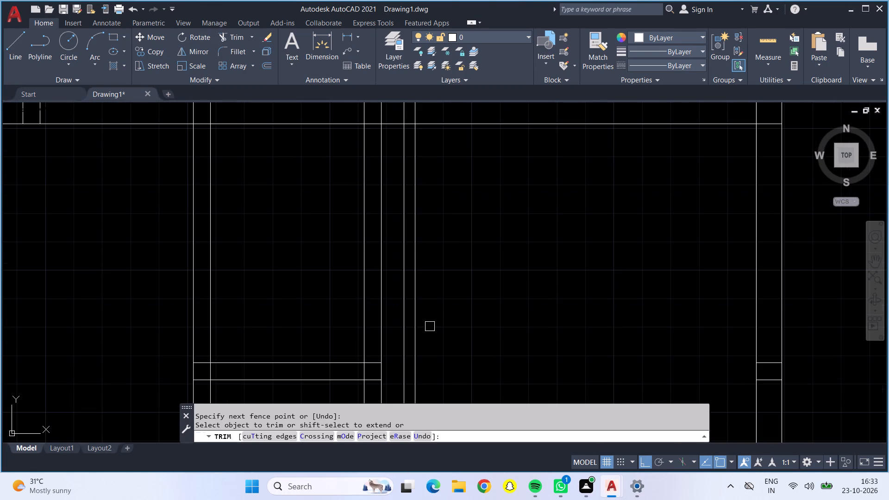
{"action": "left_click", "coordinate": [414, 317]}
{"action": "left_click", "coordinate": [405, 320]}
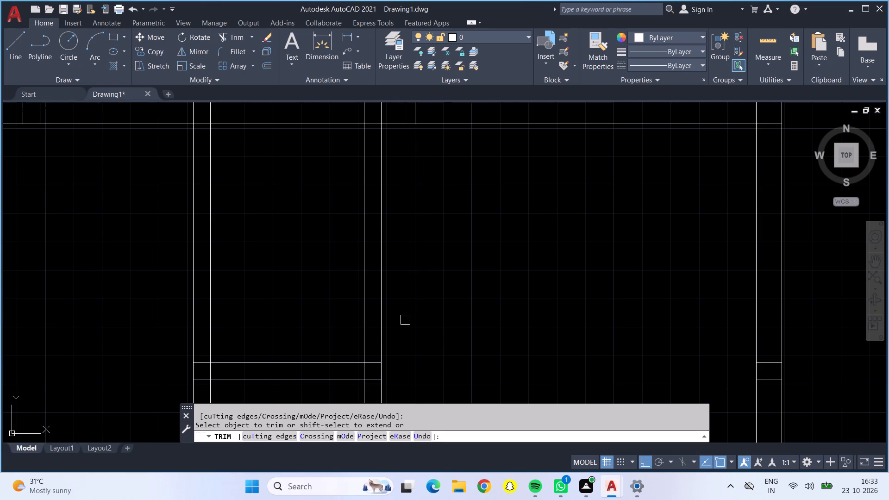
Trim the top wall's junctions with both vertical partitions of the upper middle room and the nearby stub lines inside the wall.
{"action": "scroll", "coordinate": [405, 320], "scroll_direction": "down", "scroll_amount": 3}
{"action": "scroll", "coordinate": [397, 273], "scroll_direction": "up", "scroll_amount": 5}
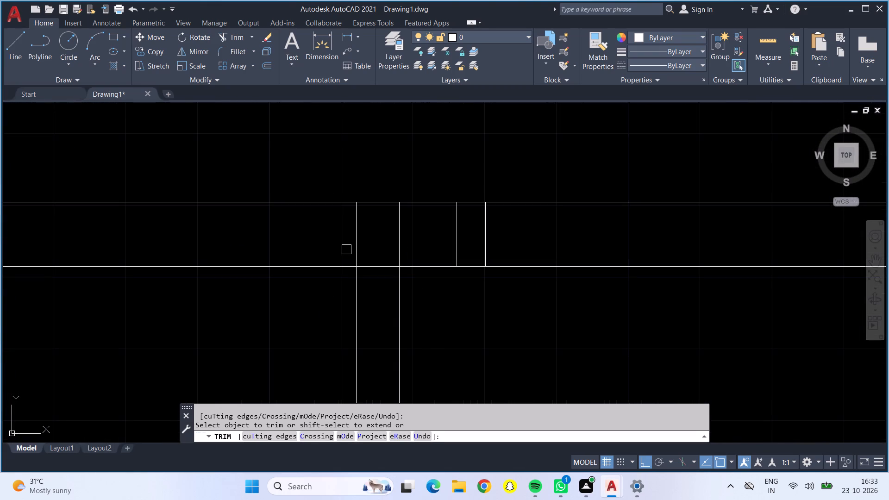
{"action": "left_click_drag", "start_coordinate": [346, 250], "coordinate": [496, 247]}
{"action": "left_click", "coordinate": [375, 265]}
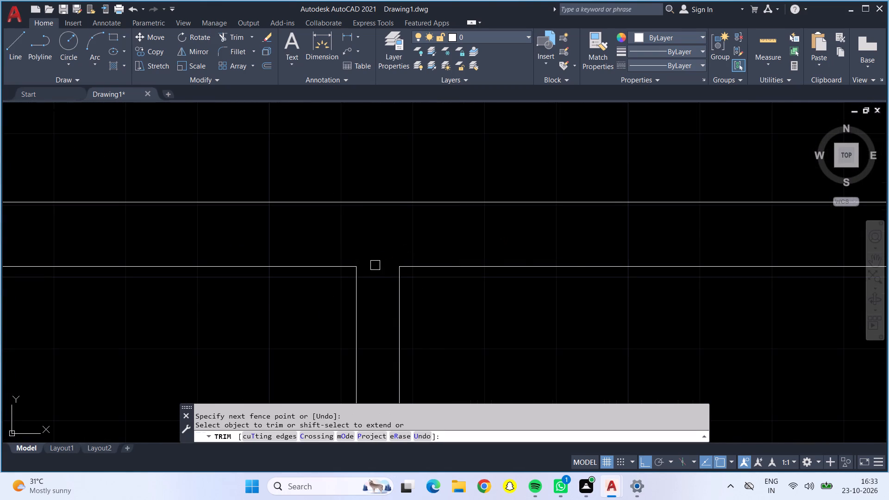
{"action": "scroll", "coordinate": [375, 265], "scroll_direction": "down", "scroll_amount": 4}
{"action": "scroll", "coordinate": [258, 269], "scroll_direction": "up", "scroll_amount": 5}
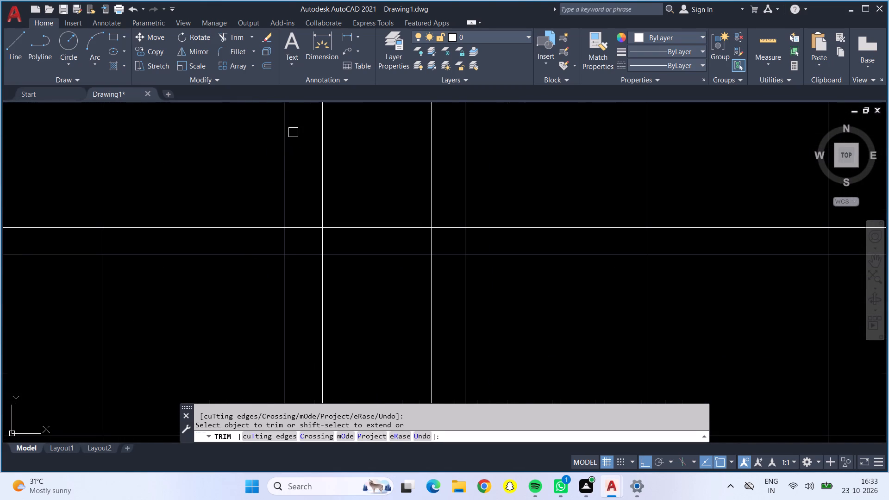
{"action": "left_click_drag", "start_coordinate": [298, 138], "coordinate": [443, 160]}
{"action": "scroll", "coordinate": [443, 160], "scroll_direction": "down", "scroll_amount": 4}
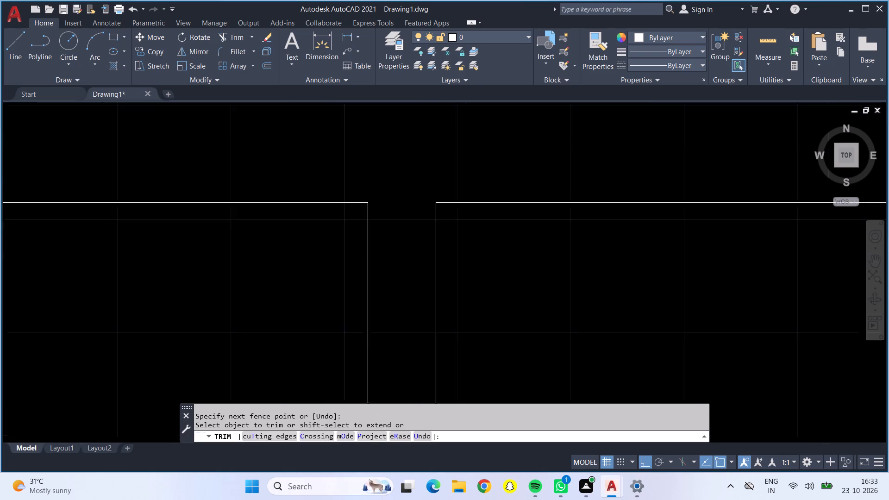
{"action": "scroll", "coordinate": [470, 313], "scroll_direction": "down", "scroll_amount": 1}
Trim both ends of the upper middle room's horizontal partition where it meets the two vertical partitions.
{"action": "middle_click_drag", "start_coordinate": [475, 309], "coordinate": [475, 193]}
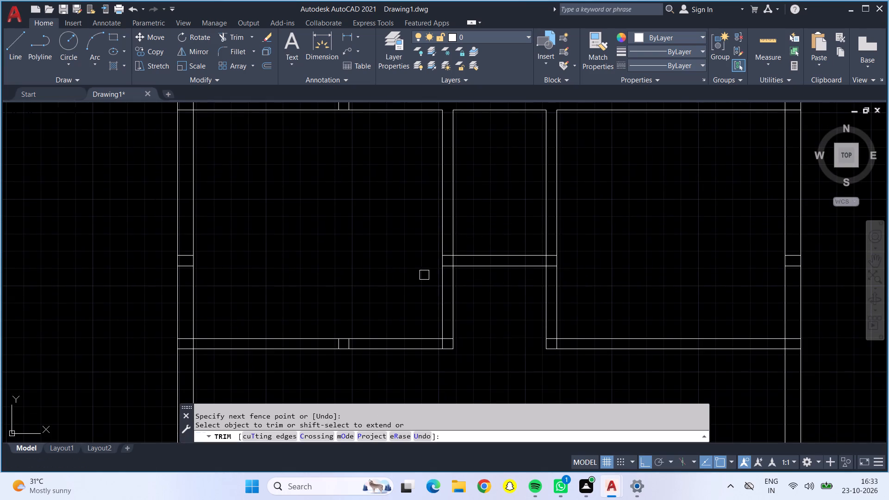
{"action": "scroll", "coordinate": [443, 253], "scroll_direction": "up", "scroll_amount": 6}
{"action": "scroll", "coordinate": [461, 253], "scroll_direction": "down", "scroll_amount": 1}
{"action": "middle_click_drag", "start_coordinate": [461, 253], "coordinate": [447, 207]}
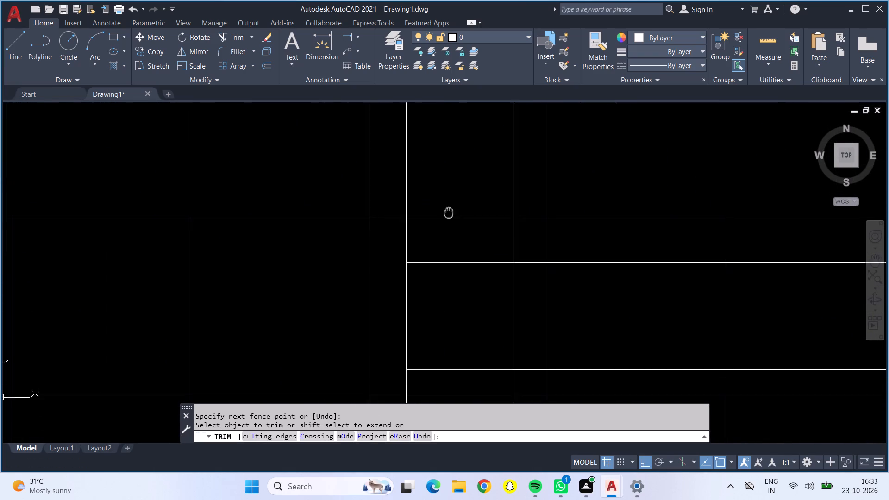
{"action": "middle_click_drag", "start_coordinate": [447, 207], "coordinate": [445, 179]}
{"action": "left_click_drag", "start_coordinate": [446, 169], "coordinate": [536, 265]}
{"action": "scroll", "coordinate": [535, 265], "scroll_direction": "down", "scroll_amount": 2}
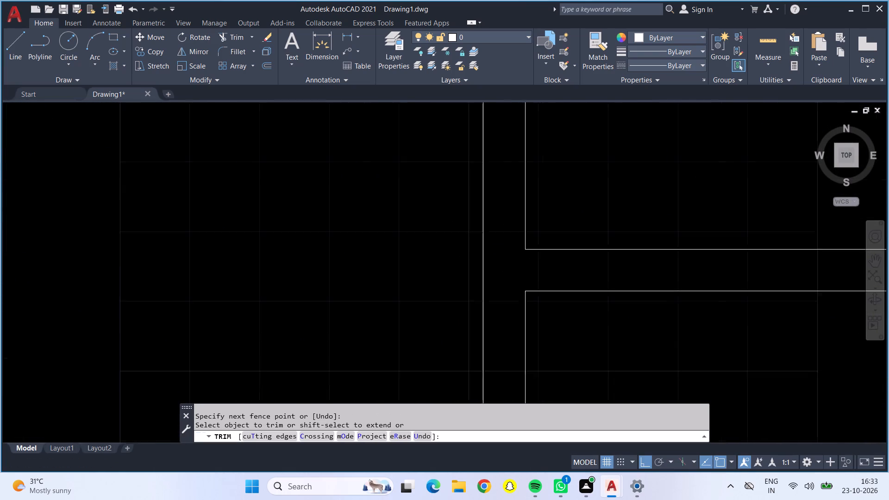
{"action": "scroll", "coordinate": [535, 265], "scroll_direction": "down", "scroll_amount": 2}
{"action": "scroll", "coordinate": [681, 262], "scroll_direction": "up", "scroll_amount": 4}
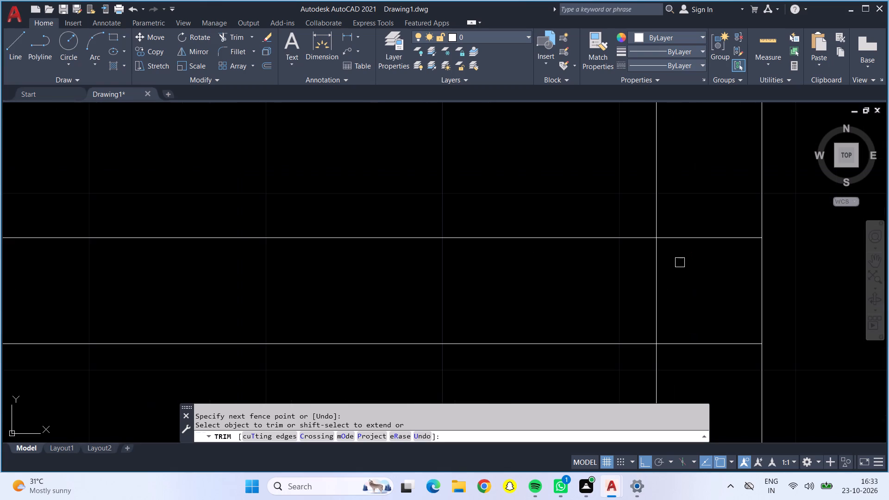
{"action": "left_click_drag", "start_coordinate": [597, 278], "coordinate": [701, 394]}
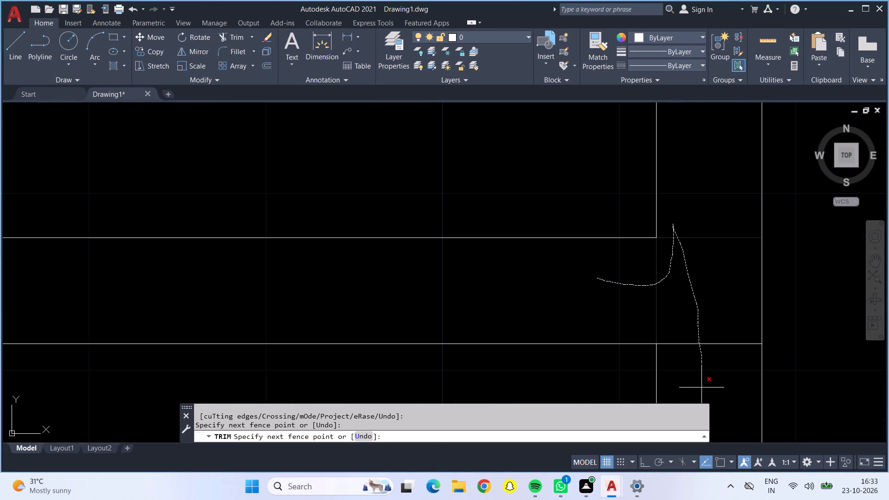
{"action": "left_click_drag", "start_coordinate": [701, 394], "coordinate": [702, 394]}
{"action": "scroll", "coordinate": [690, 341], "scroll_direction": "down", "scroll_amount": 4}
Trim the overlapping inner wall lines at the upper-left outer corner and the stub lines inside the top wall above the upper-left room.
{"action": "scroll", "coordinate": [368, 309], "scroll_direction": "down", "scroll_amount": 2}
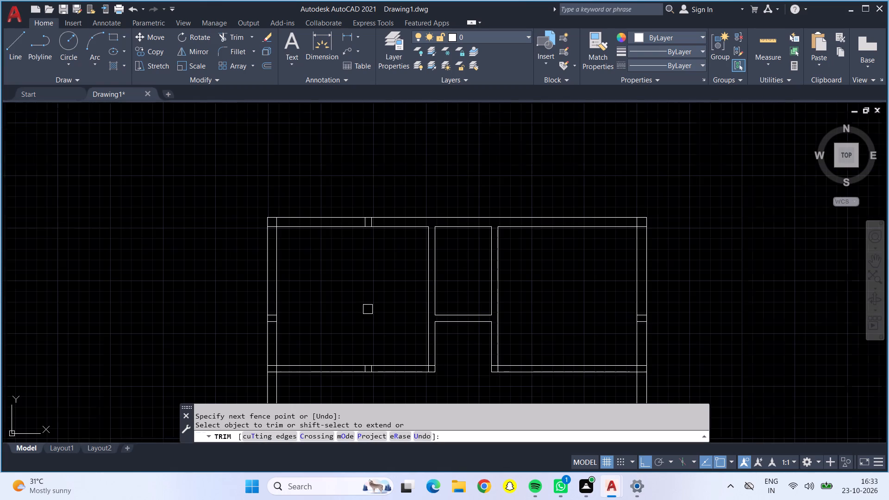
{"action": "scroll", "coordinate": [269, 223], "scroll_direction": "up", "scroll_amount": 5}
{"action": "left_click_drag", "start_coordinate": [298, 215], "coordinate": [297, 215]}
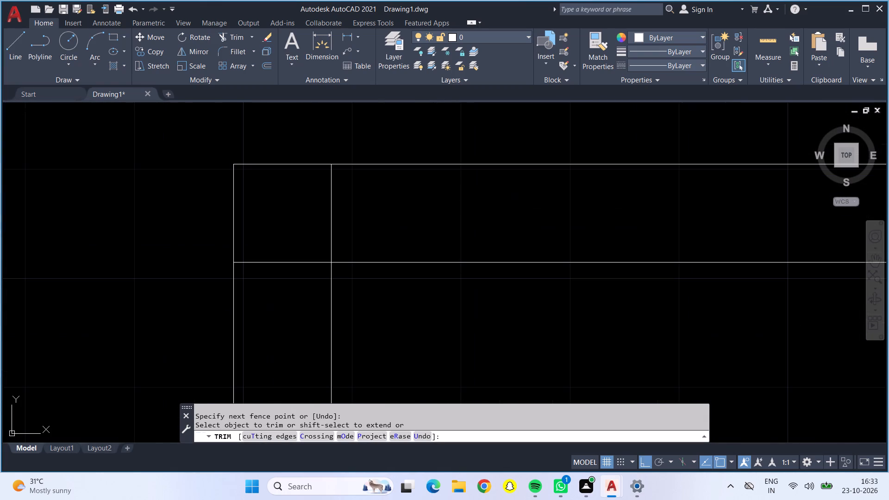
{"action": "left_click_drag", "start_coordinate": [297, 215], "coordinate": [353, 207]}
{"action": "scroll", "coordinate": [353, 208], "scroll_direction": "down", "scroll_amount": 4}
{"action": "scroll", "coordinate": [501, 209], "scroll_direction": "up", "scroll_amount": 2}
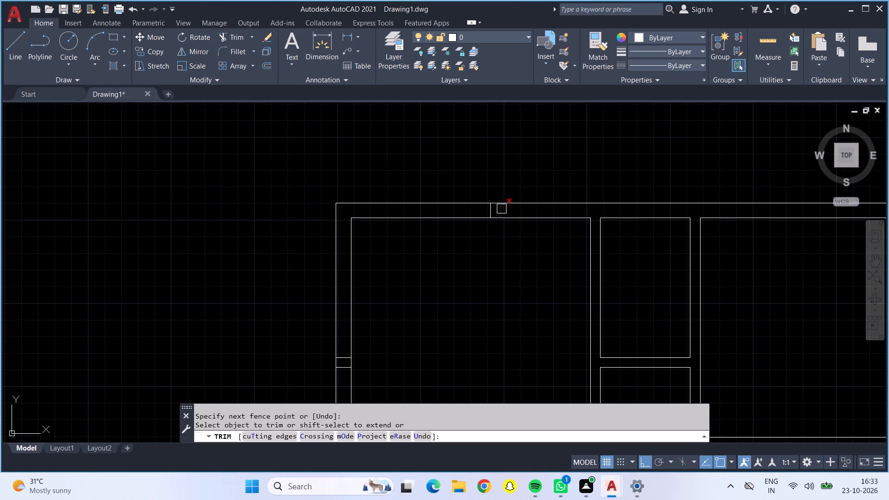
{"action": "scroll", "coordinate": [501, 209], "scroll_direction": "up", "scroll_amount": 2}
{"action": "left_click_drag", "start_coordinate": [539, 212], "coordinate": [402, 212]}
{"action": "scroll", "coordinate": [402, 212], "scroll_direction": "down", "scroll_amount": 4}
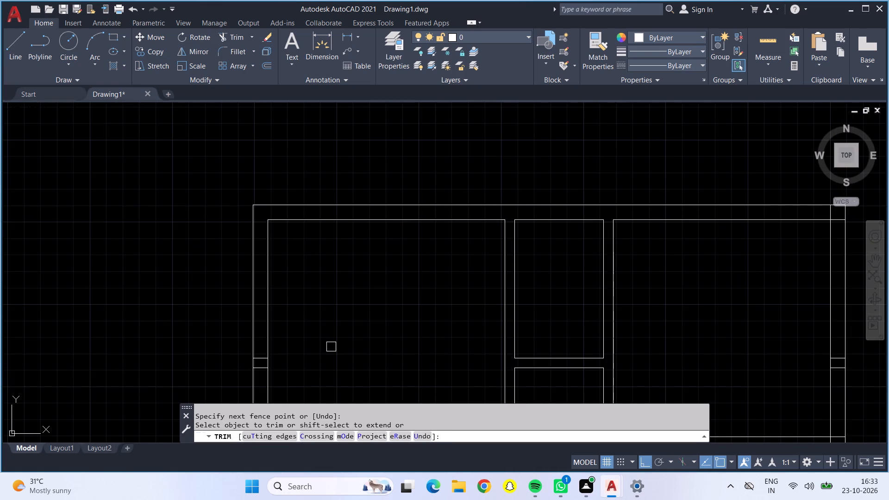
Trim the left wall's stub lines beside the upper-left room and its junction with that room's lower partition.
{"action": "middle_click_drag", "start_coordinate": [331, 356], "coordinate": [365, 238]}
{"action": "scroll", "coordinate": [294, 258], "scroll_direction": "up", "scroll_amount": 2}
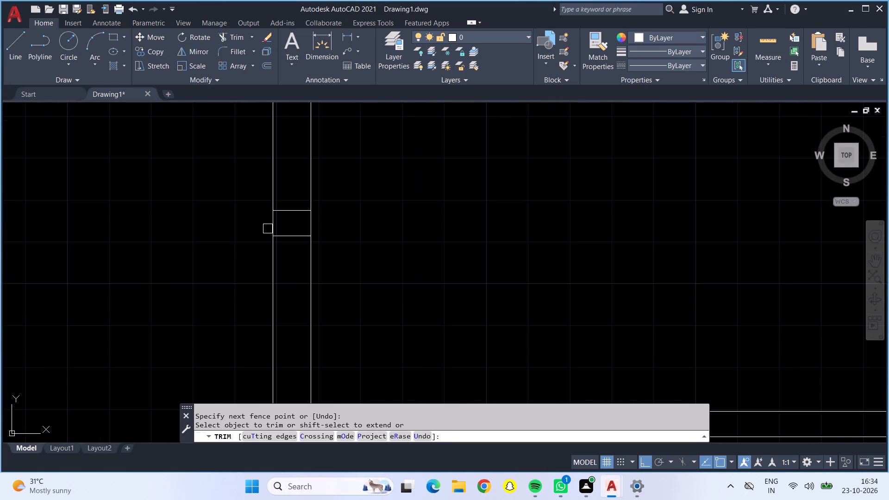
{"action": "left_click_drag", "start_coordinate": [291, 179], "coordinate": [295, 262]}
{"action": "scroll", "coordinate": [294, 260], "scroll_direction": "down", "scroll_amount": 3}
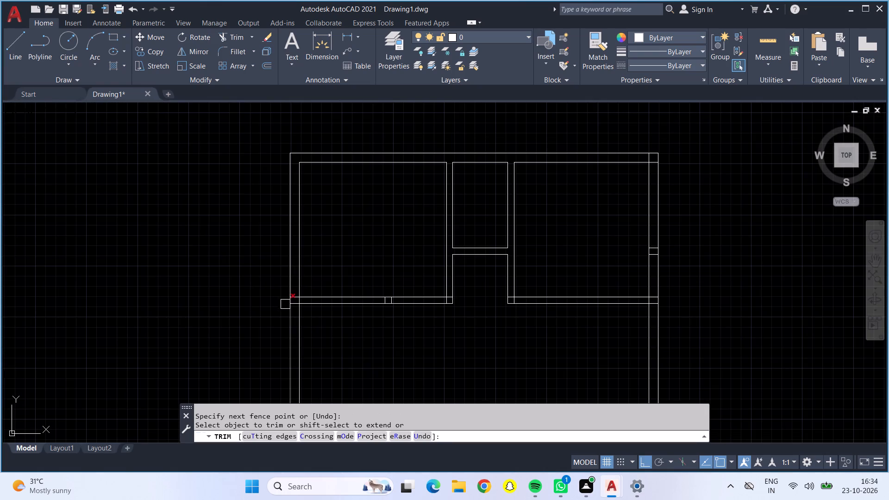
{"action": "scroll", "coordinate": [300, 303], "scroll_direction": "up", "scroll_amount": 5}
{"action": "left_click_drag", "start_coordinate": [248, 225], "coordinate": [241, 331]}
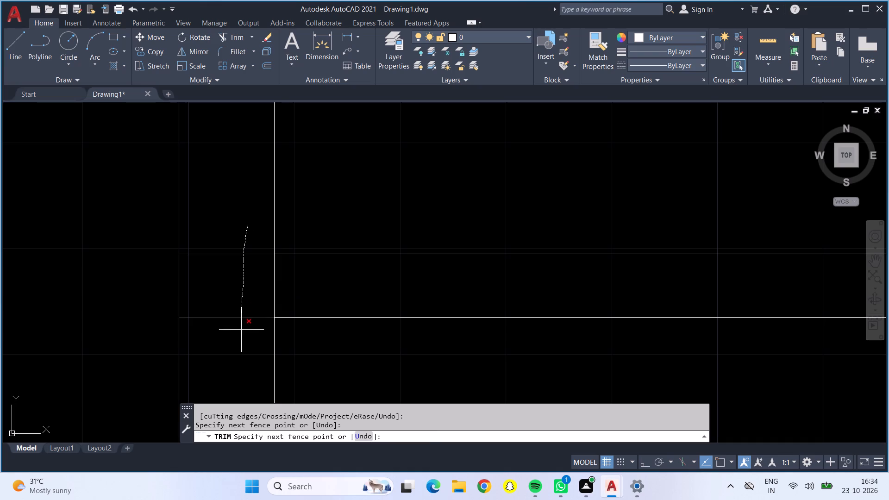
{"action": "left_click_drag", "start_coordinate": [241, 331], "coordinate": [303, 292]}
{"action": "scroll", "coordinate": [307, 292], "scroll_direction": "down", "scroll_amount": 4}
Trim the two short vertical stub lines inside the upper-left room's lower partition.
{"action": "scroll", "coordinate": [543, 285], "scroll_direction": "up", "scroll_amount": 2}
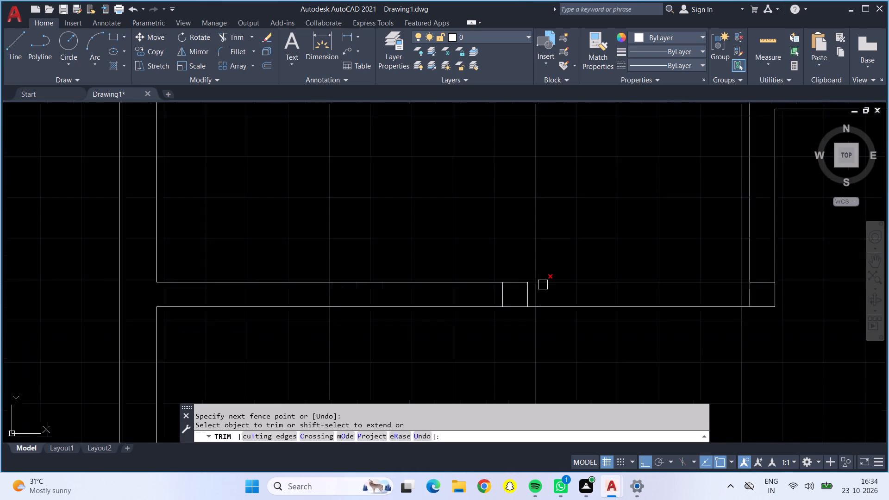
{"action": "scroll", "coordinate": [543, 285], "scroll_direction": "up", "scroll_amount": 2}
{"action": "left_click_drag", "start_coordinate": [345, 301], "coordinate": [532, 322]}
{"action": "scroll", "coordinate": [532, 322], "scroll_direction": "down", "scroll_amount": 5}
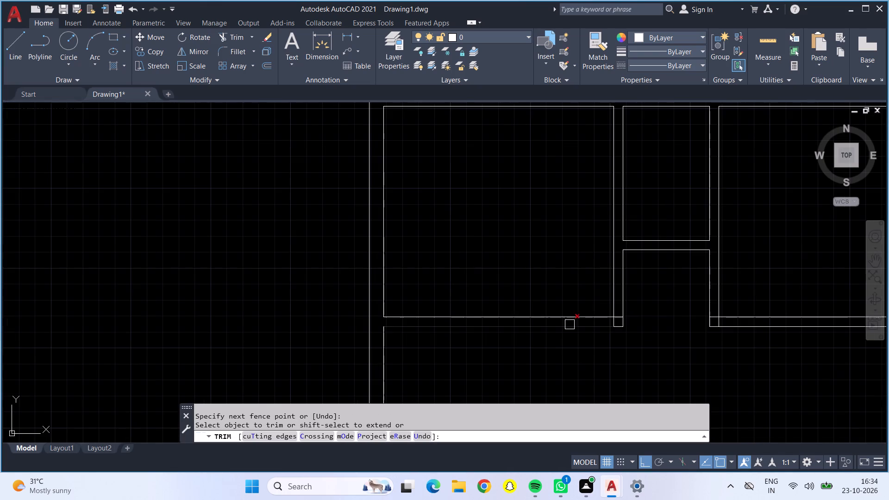
Trim the overlapping lines at the upper-left room's lower-right corner and the upper-right room's lower-left corner, on both sides of the passage.
{"action": "scroll", "coordinate": [634, 318], "scroll_direction": "up", "scroll_amount": 5}
{"action": "left_click_drag", "start_coordinate": [434, 291], "coordinate": [379, 363]}
{"action": "scroll", "coordinate": [392, 349], "scroll_direction": "down", "scroll_amount": 5}
{"action": "scroll", "coordinate": [497, 350], "scroll_direction": "up", "scroll_amount": 5}
{"action": "left_click_drag", "start_coordinate": [477, 284], "coordinate": [501, 355]}
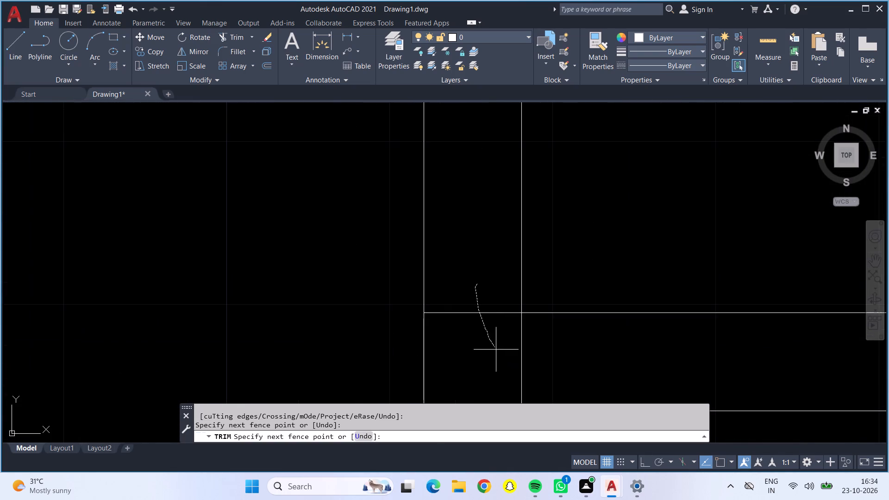
{"action": "left_click_drag", "start_coordinate": [501, 355], "coordinate": [529, 369]}
{"action": "scroll", "coordinate": [530, 369], "scroll_direction": "down", "scroll_amount": 4}
Trim the right wall's junction with the upper-right room's lower partition and the stub lines inside the wall above it.
{"action": "middle_click_drag", "start_coordinate": [657, 319], "coordinate": [385, 285]}
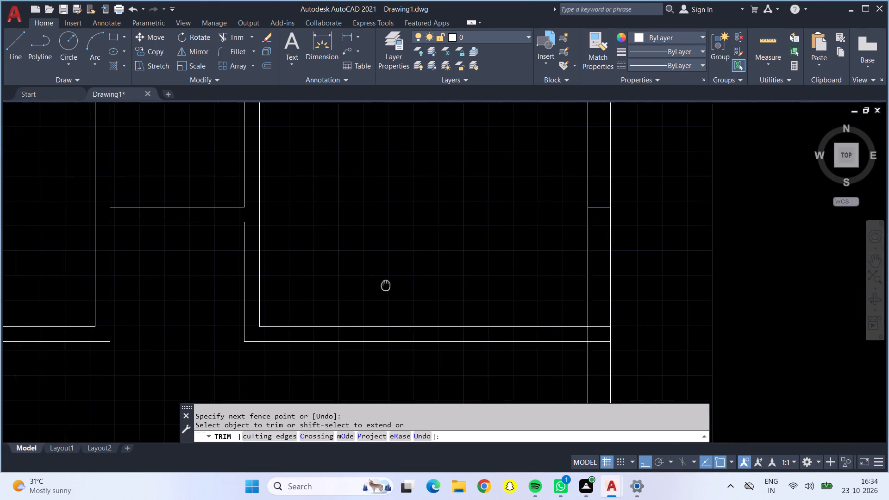
{"action": "middle_click_drag", "start_coordinate": [385, 285], "coordinate": [384, 285]}
{"action": "scroll", "coordinate": [601, 342], "scroll_direction": "up", "scroll_amount": 4}
{"action": "left_click_drag", "start_coordinate": [463, 295], "coordinate": [502, 291]}
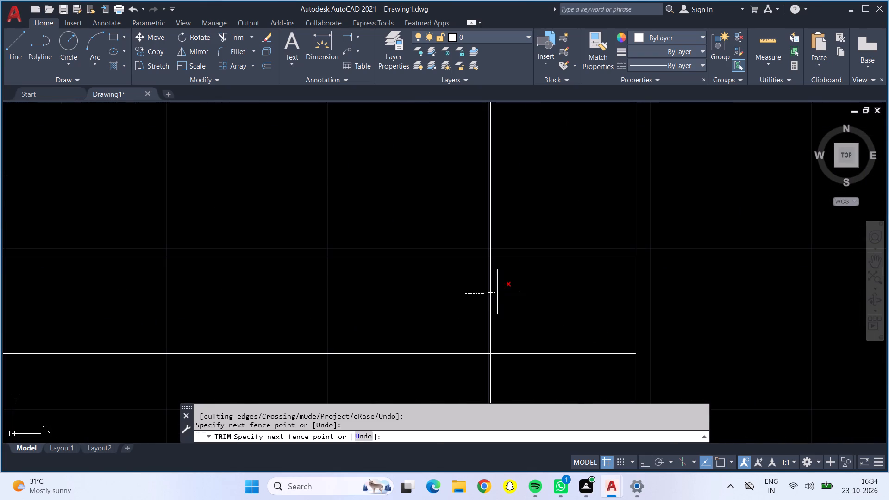
{"action": "left_click_drag", "start_coordinate": [502, 291], "coordinate": [565, 402]}
{"action": "scroll", "coordinate": [562, 319], "scroll_direction": "down", "scroll_amount": 4}
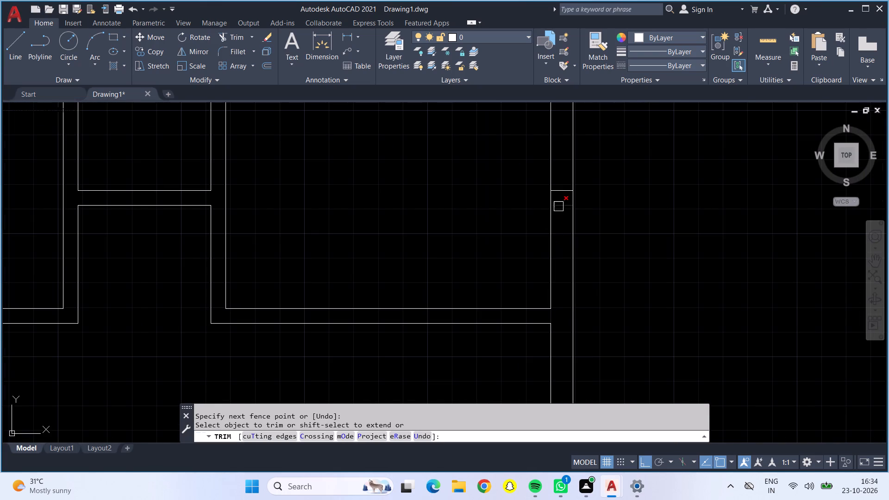
{"action": "scroll", "coordinate": [559, 197], "scroll_direction": "up", "scroll_amount": 5}
{"action": "left_click_drag", "start_coordinate": [581, 122], "coordinate": [583, 261]}
{"action": "scroll", "coordinate": [583, 262], "scroll_direction": "down", "scroll_amount": 5}
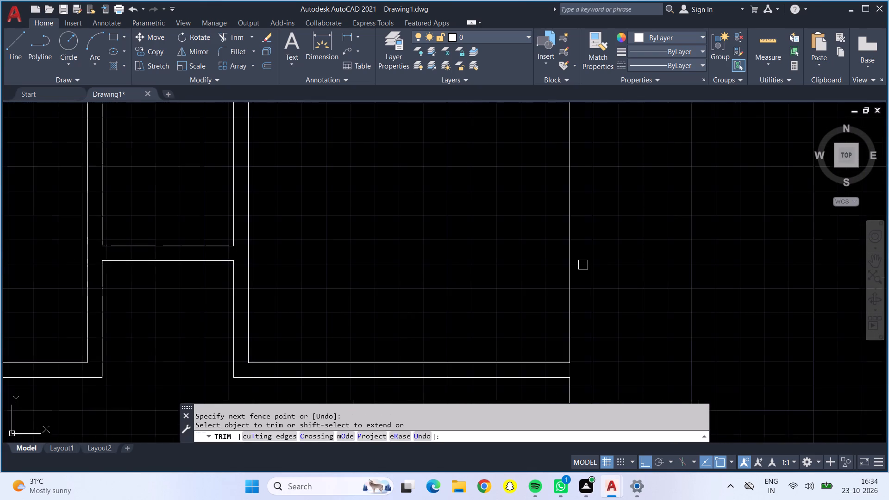
Trim the crossing wall lines at the outer wall's upper-right corner of the plan.
{"action": "scroll", "coordinate": [583, 265], "scroll_direction": "down", "scroll_amount": 3}
{"action": "scroll", "coordinate": [582, 204], "scroll_direction": "up", "scroll_amount": 6}
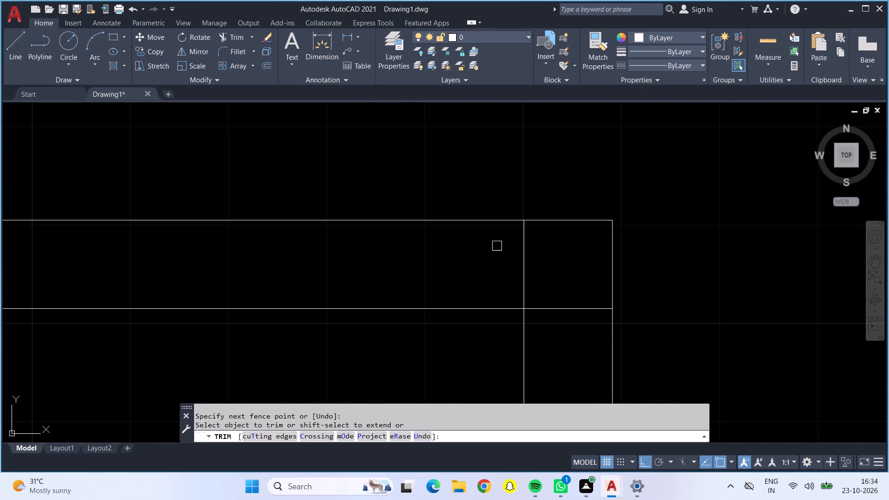
{"action": "left_click_drag", "start_coordinate": [497, 246], "coordinate": [589, 327]}
{"action": "scroll", "coordinate": [583, 330], "scroll_direction": "down", "scroll_amount": 5}
Examine the whole floor plan for wall junctions that still need trimming, and end the Trim command.
{"action": "middle_click_drag", "start_coordinate": [530, 353], "coordinate": [526, 348]}
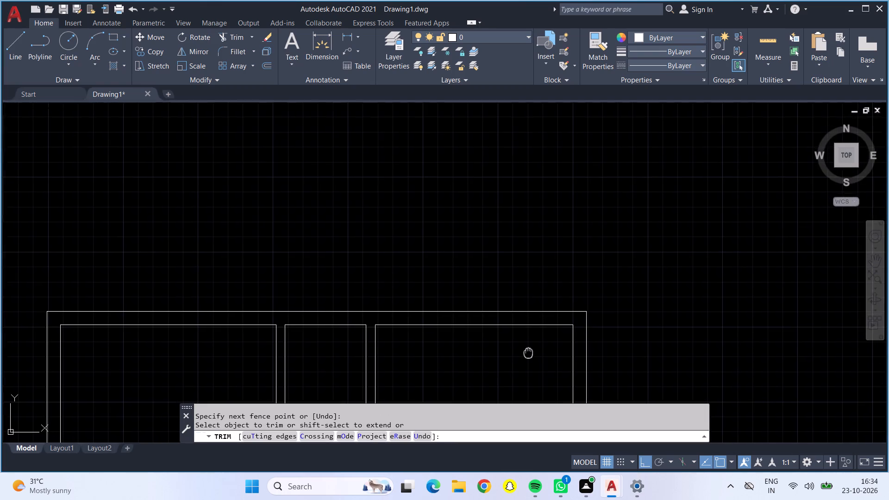
{"action": "middle_click_drag", "start_coordinate": [526, 348], "coordinate": [507, 247]}
{"action": "scroll", "coordinate": [507, 246], "scroll_direction": "down", "scroll_amount": 2}
{"action": "middle_click_drag", "start_coordinate": [495, 382], "coordinate": [495, 358]}
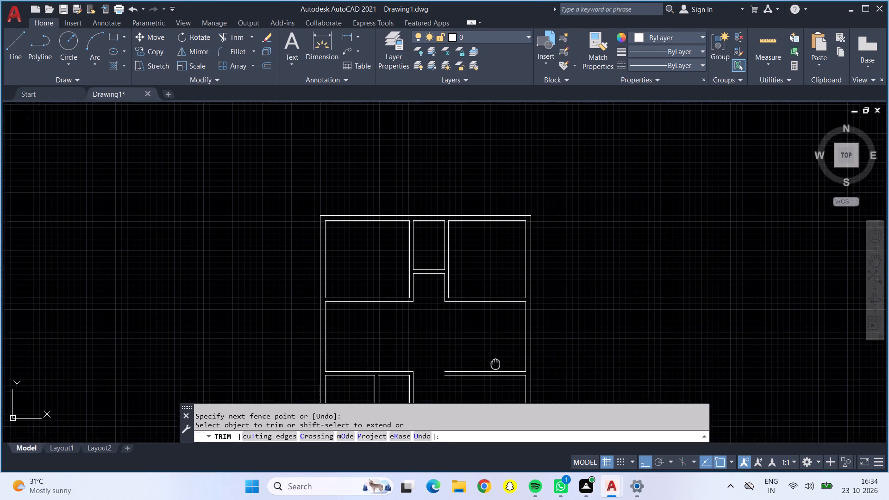
{"action": "middle_click_drag", "start_coordinate": [495, 358], "coordinate": [486, 235]}
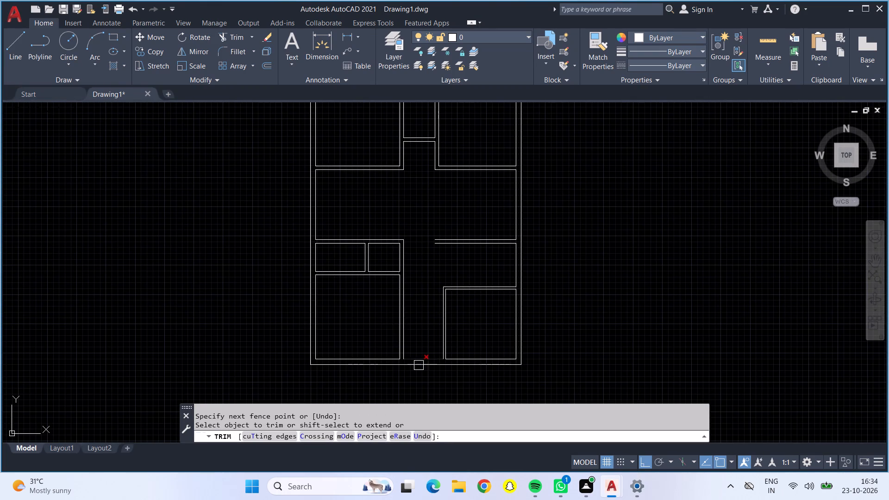
{"action": "middle_click_drag", "start_coordinate": [363, 316], "coordinate": [369, 352]}
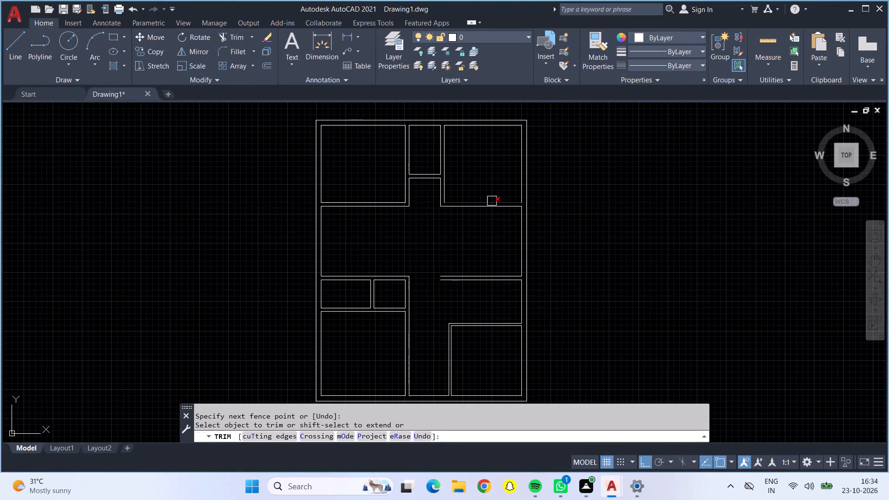
{"action": "scroll", "coordinate": [444, 229], "scroll_direction": "down", "scroll_amount": 1}
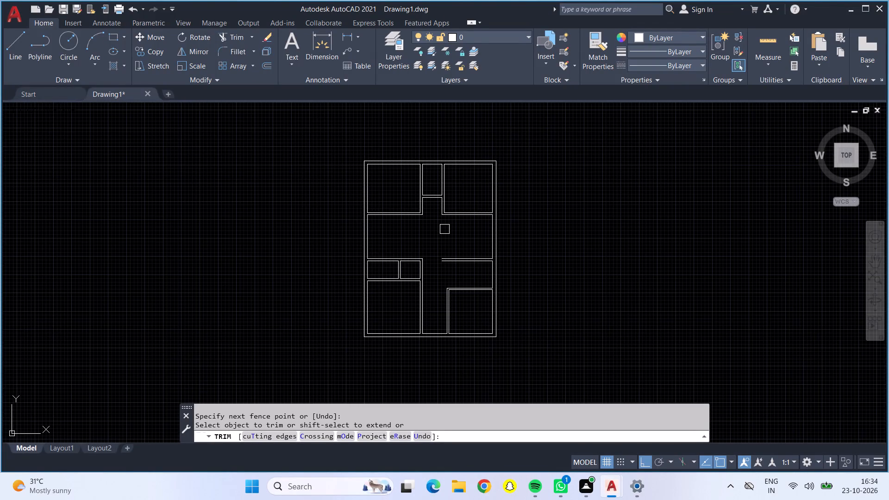
{"action": "middle_click_drag", "start_coordinate": [444, 229], "coordinate": [501, 237]}
{"action": "scroll", "coordinate": [503, 237], "scroll_direction": "up", "scroll_amount": 1}
{"action": "middle_click_drag", "start_coordinate": [503, 237], "coordinate": [383, 256]}
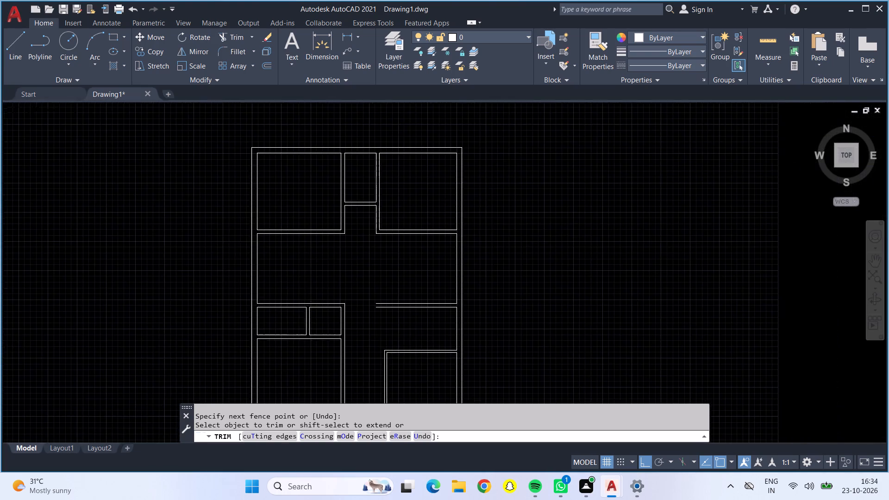
{"action": "middle_click_drag", "start_coordinate": [383, 256], "coordinate": [464, 220]}
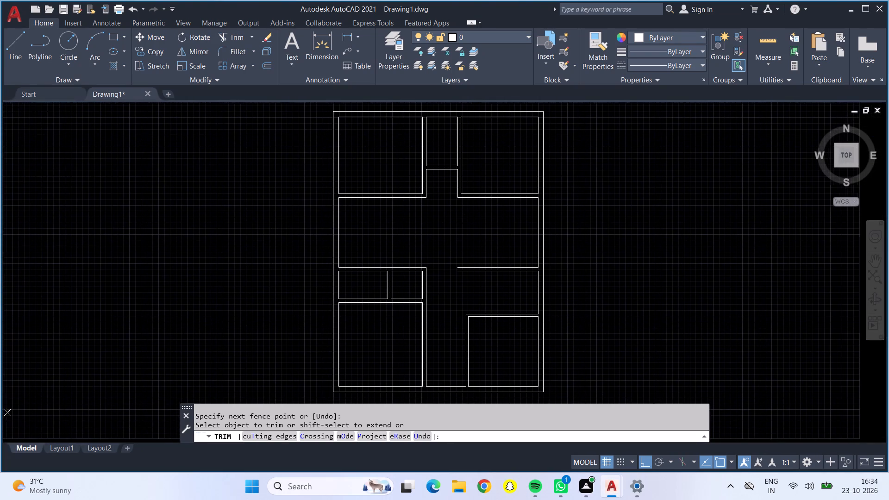
{"action": "middle_click_drag", "start_coordinate": [464, 220], "coordinate": [453, 231]}
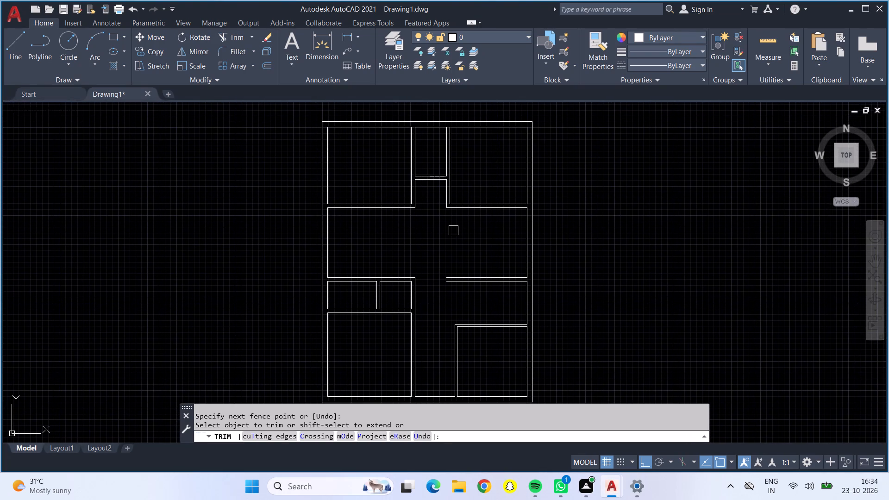
{"action": "key", "text": "Escape"}
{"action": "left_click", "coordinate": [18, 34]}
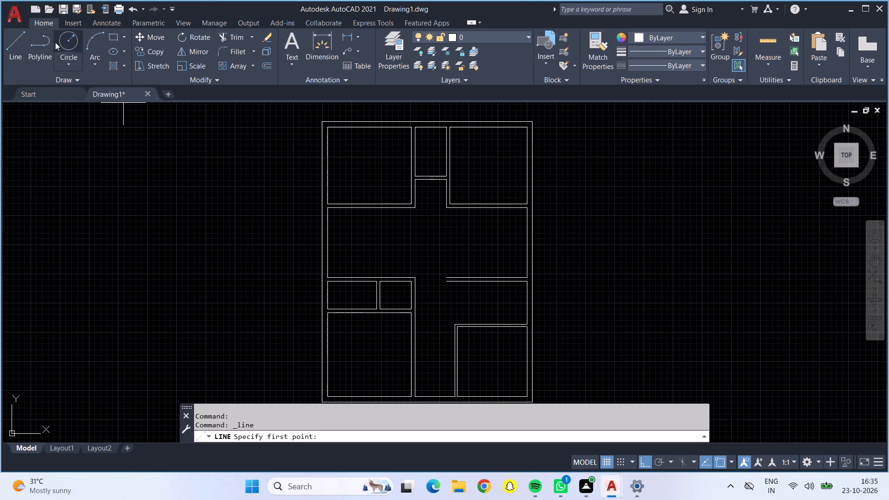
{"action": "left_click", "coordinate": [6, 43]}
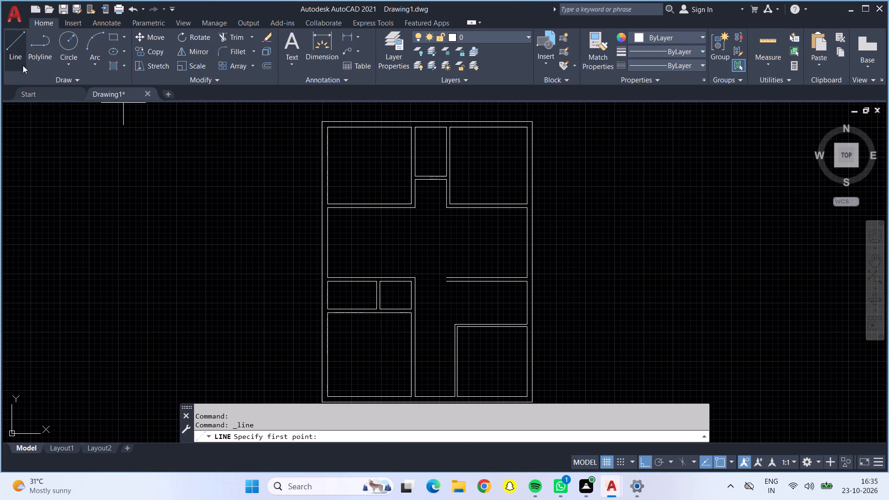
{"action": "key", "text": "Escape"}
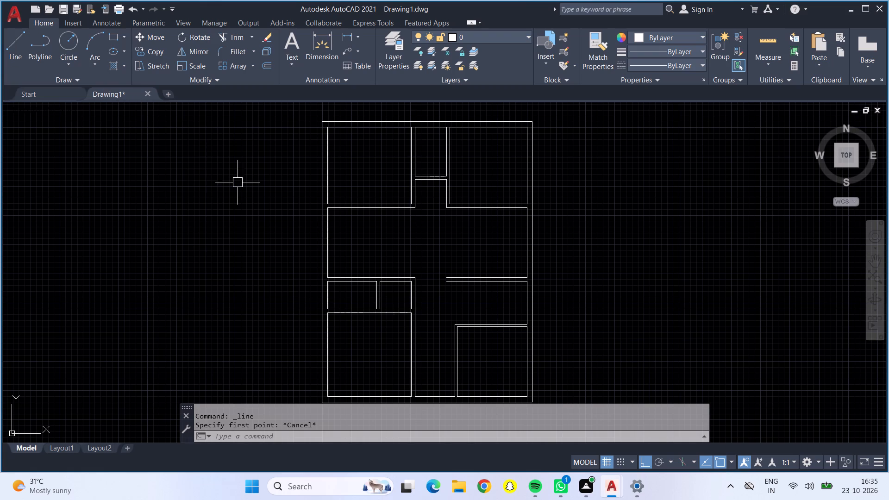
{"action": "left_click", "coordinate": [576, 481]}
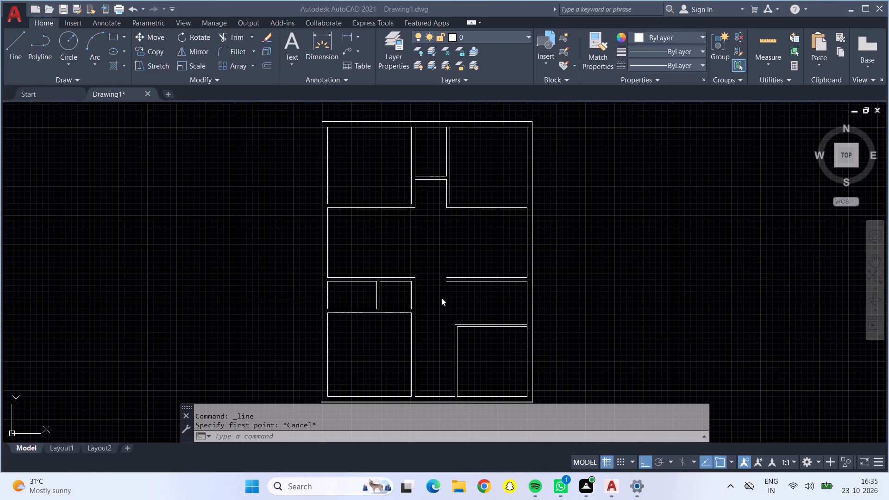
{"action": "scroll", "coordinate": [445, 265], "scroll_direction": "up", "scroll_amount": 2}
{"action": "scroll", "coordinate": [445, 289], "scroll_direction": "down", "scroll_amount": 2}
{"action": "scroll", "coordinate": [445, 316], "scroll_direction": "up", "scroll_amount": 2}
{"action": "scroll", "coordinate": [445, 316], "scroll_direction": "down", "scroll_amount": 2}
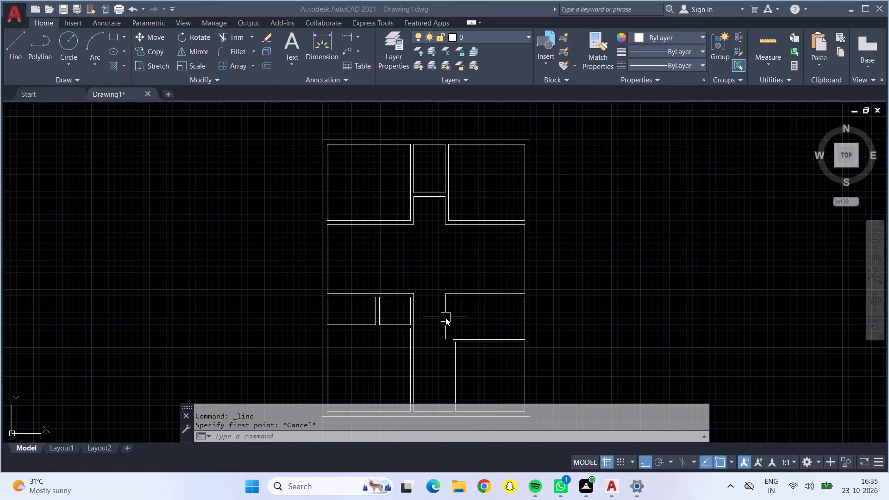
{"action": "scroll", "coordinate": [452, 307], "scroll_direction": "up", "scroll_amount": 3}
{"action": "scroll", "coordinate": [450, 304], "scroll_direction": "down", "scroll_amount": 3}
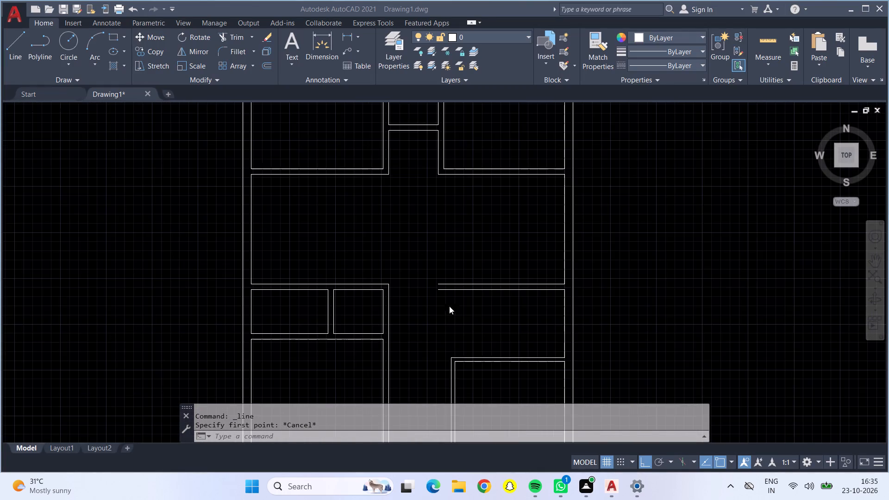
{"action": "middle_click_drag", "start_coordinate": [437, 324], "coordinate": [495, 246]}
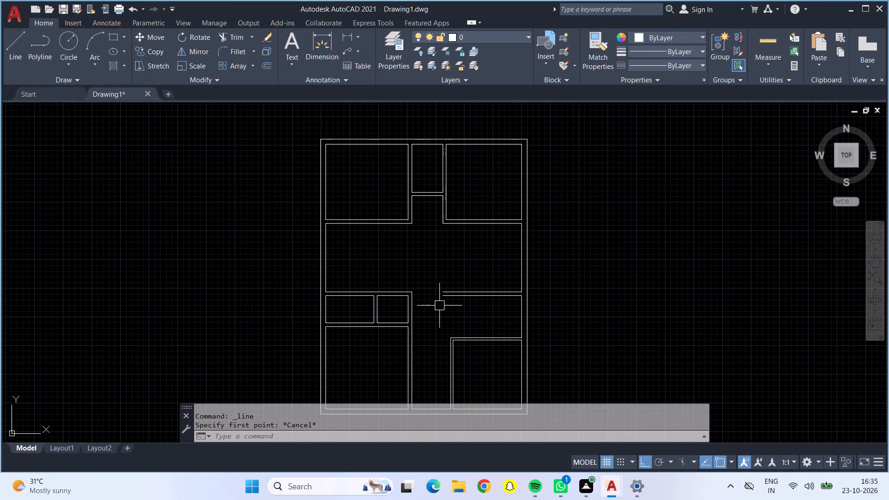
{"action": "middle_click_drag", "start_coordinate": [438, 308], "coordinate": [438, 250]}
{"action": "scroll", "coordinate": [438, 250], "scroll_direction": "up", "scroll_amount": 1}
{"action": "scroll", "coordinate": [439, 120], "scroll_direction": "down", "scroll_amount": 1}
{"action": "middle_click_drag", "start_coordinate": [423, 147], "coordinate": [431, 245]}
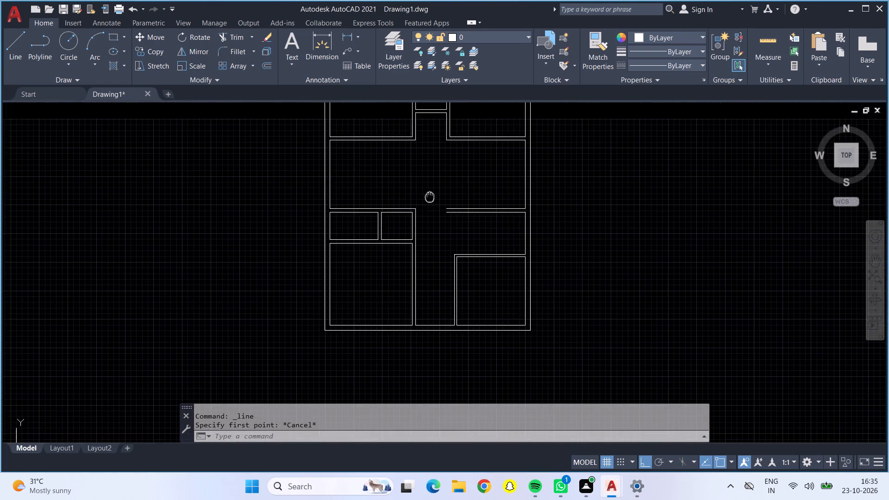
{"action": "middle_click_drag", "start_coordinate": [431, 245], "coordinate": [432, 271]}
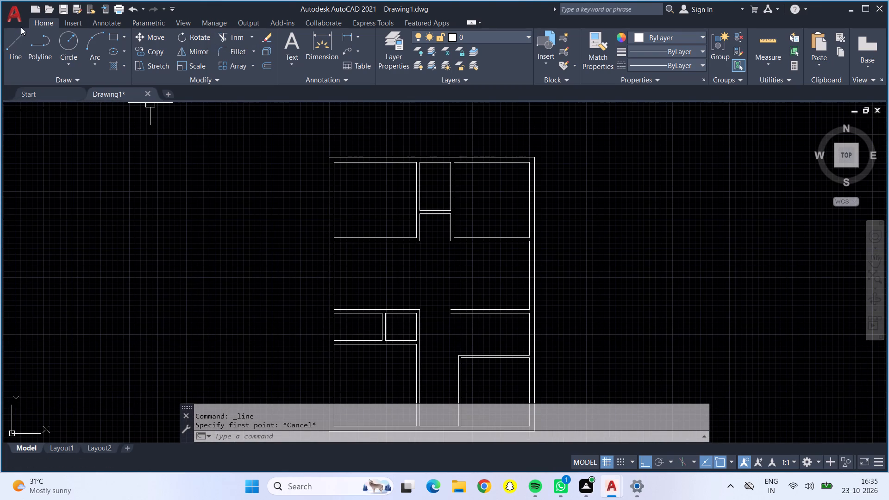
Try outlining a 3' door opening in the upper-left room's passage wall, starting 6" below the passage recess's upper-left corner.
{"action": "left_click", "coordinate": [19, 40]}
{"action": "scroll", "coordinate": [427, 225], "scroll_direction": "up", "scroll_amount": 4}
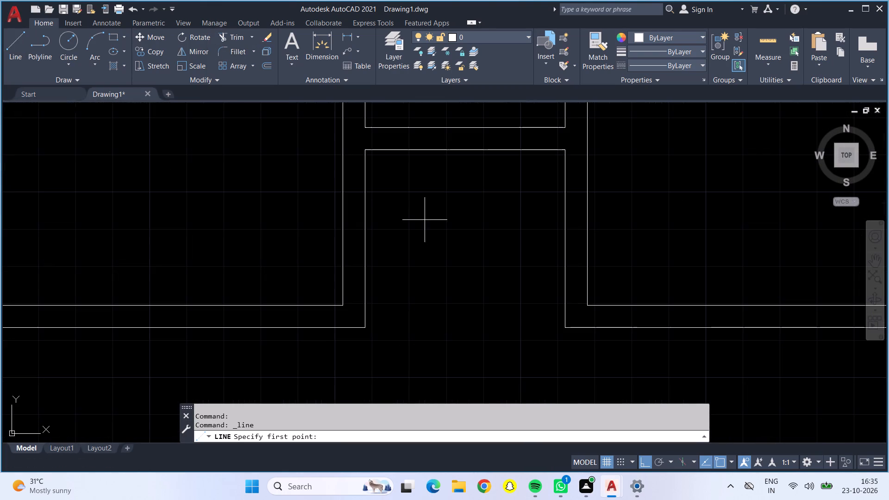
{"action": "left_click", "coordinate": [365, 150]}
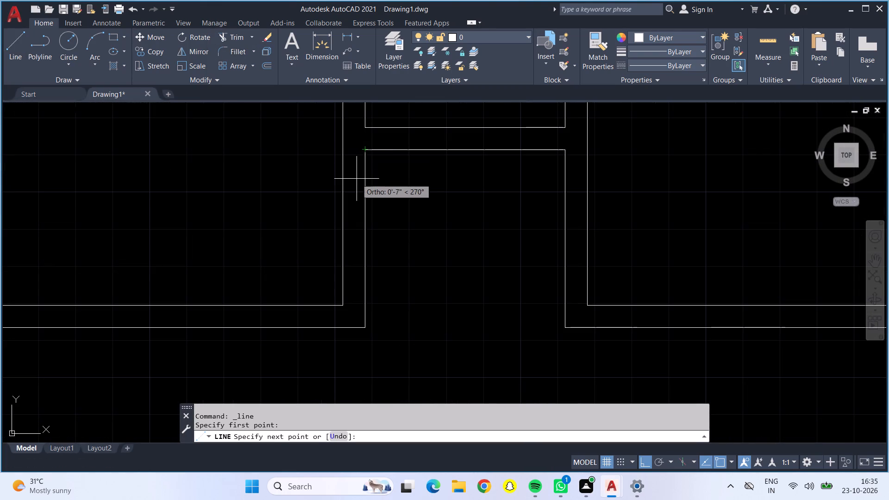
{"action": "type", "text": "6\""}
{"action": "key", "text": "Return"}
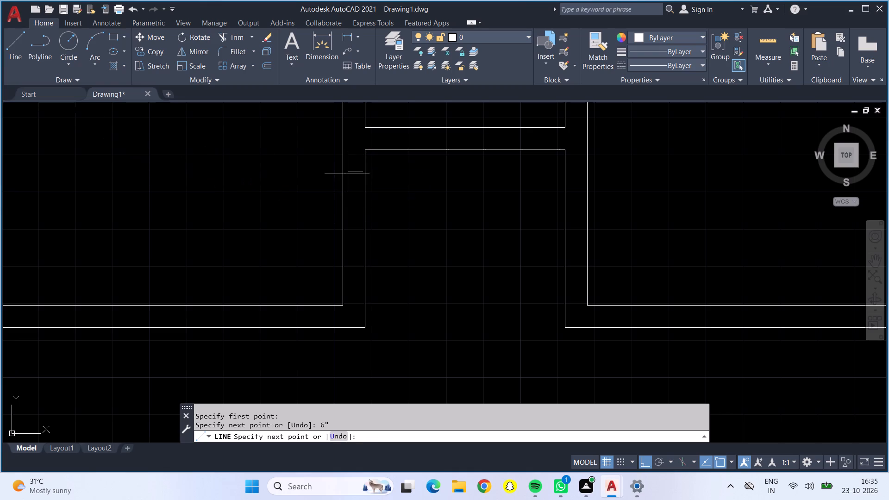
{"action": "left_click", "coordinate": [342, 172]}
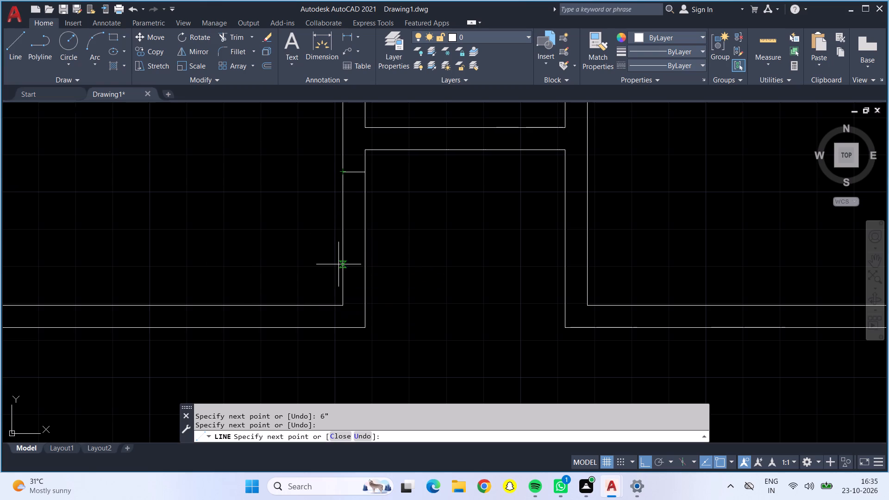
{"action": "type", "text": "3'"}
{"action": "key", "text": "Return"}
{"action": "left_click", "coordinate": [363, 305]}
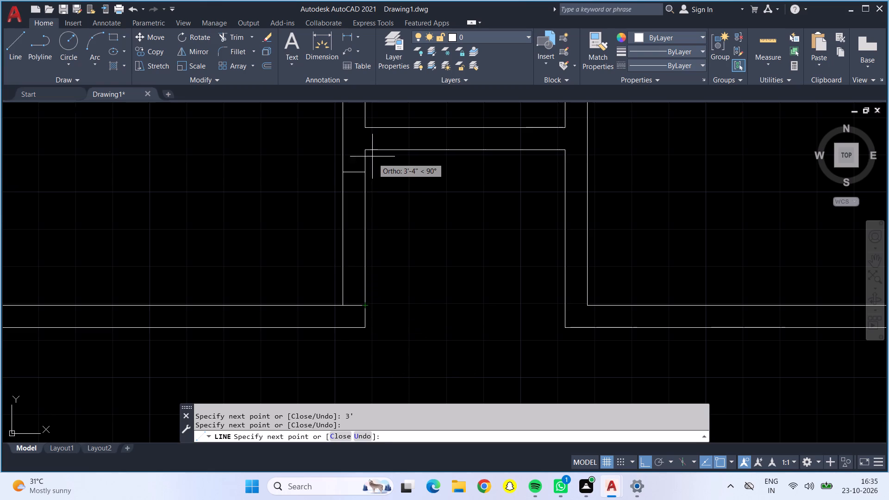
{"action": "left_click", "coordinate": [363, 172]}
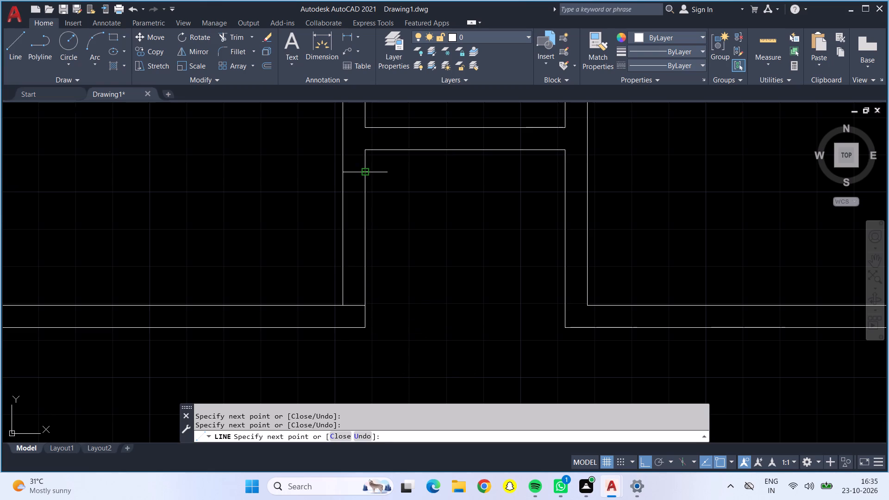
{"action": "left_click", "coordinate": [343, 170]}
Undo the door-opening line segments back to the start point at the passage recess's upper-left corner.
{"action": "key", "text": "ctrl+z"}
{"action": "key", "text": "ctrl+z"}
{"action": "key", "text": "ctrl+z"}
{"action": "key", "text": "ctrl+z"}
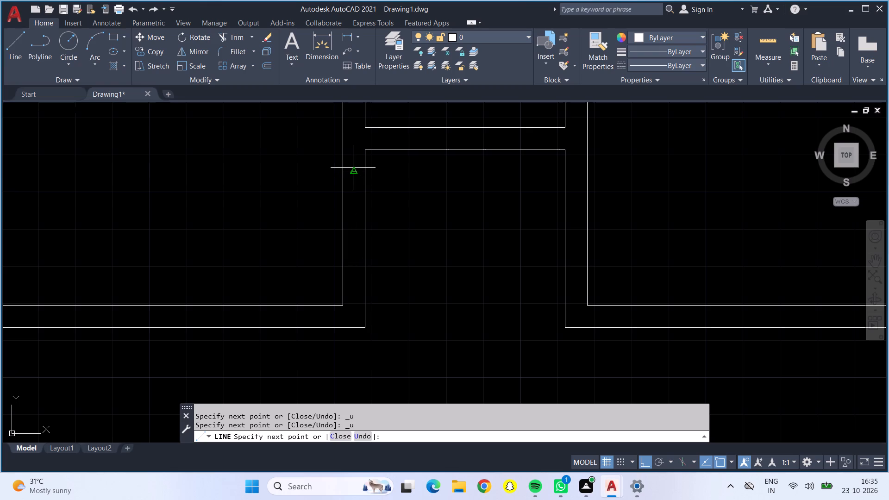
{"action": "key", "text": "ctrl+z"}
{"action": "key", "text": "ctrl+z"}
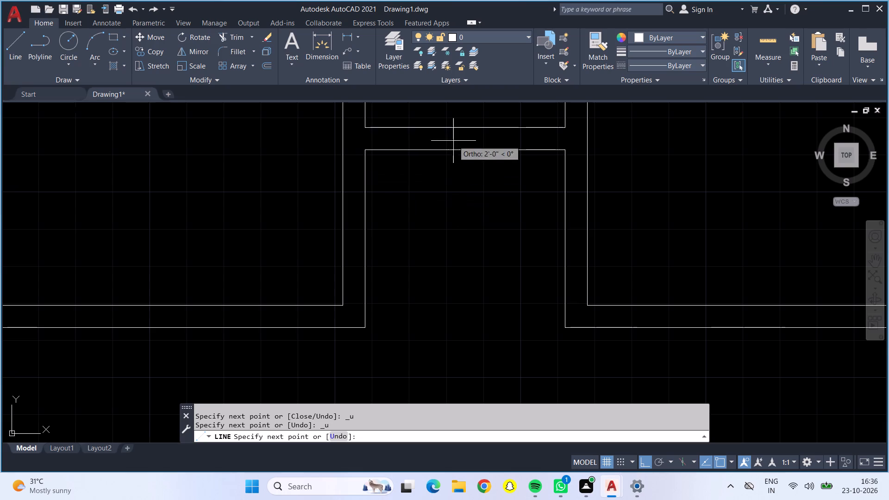
Mark a 3' door opening in the upper-left room's passage wall, 3" below the recess corner, with jamb lines across the wall.
{"action": "left_click", "coordinate": [362, 149]}
{"action": "type", "text": "3\""}
{"action": "key", "text": "Return"}
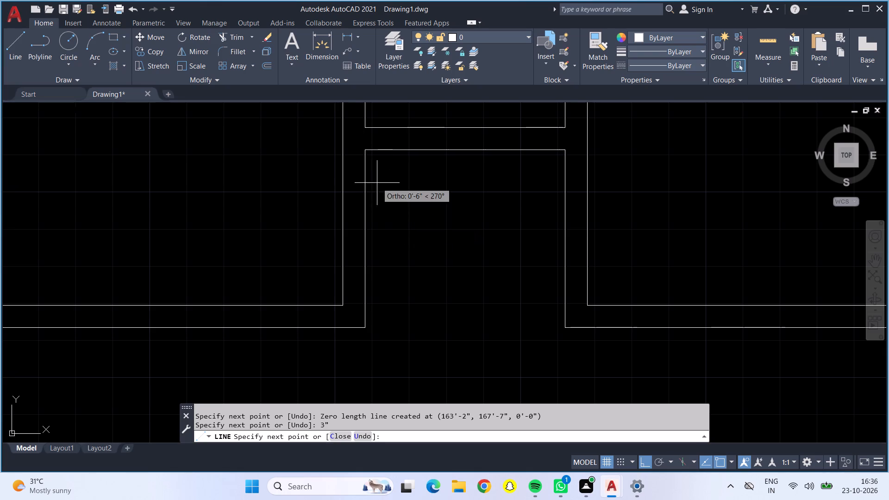
{"action": "left_click", "coordinate": [343, 159]}
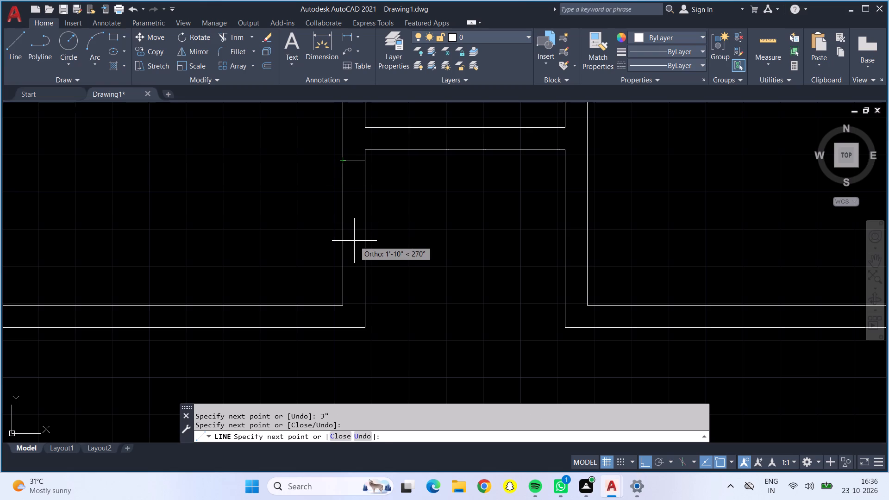
{"action": "type", "text": "3'"}
{"action": "key", "text": "Return"}
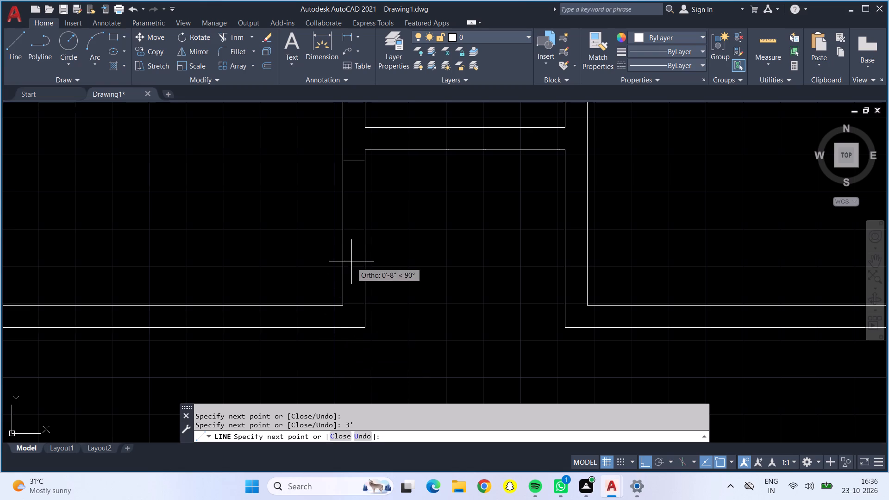
{"action": "left_click", "coordinate": [362, 295]}
Finish the lower jamb across the upper-left room's passage wall and extend a 3' door-leaf line into that room.
{"action": "left_click", "coordinate": [340, 294]}
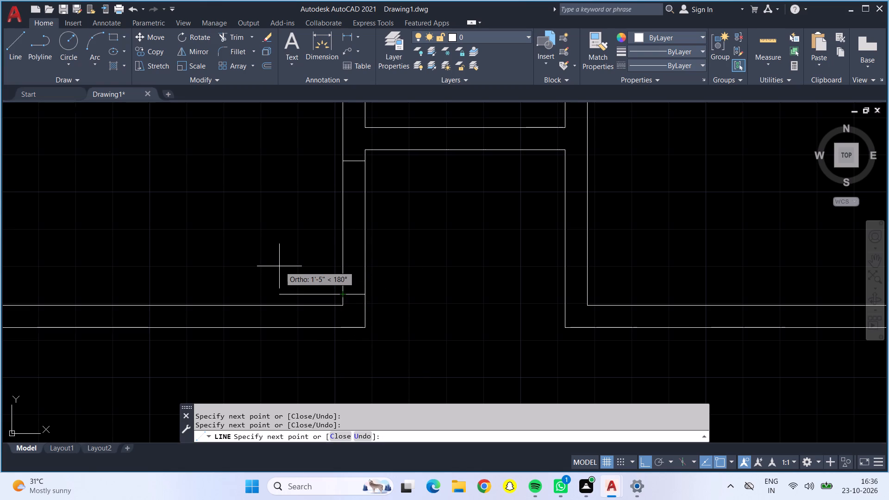
{"action": "type", "text": "3'"}
{"action": "key", "text": "Return"}
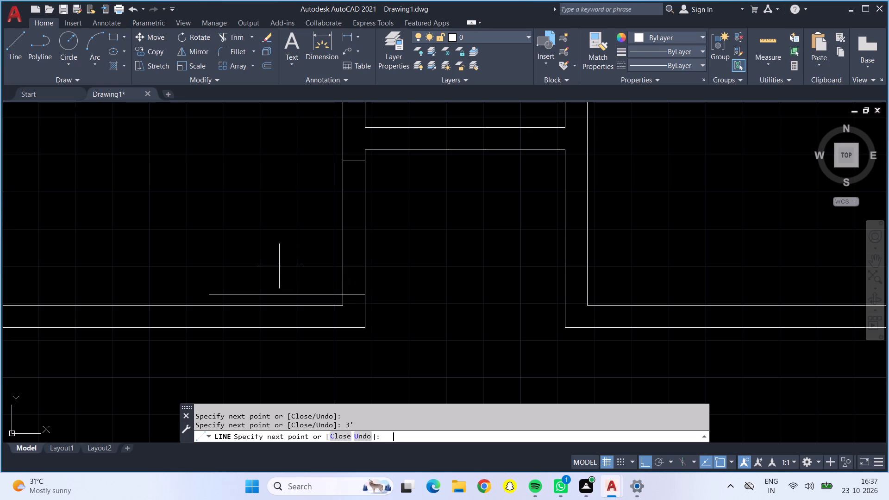
{"action": "key", "text": "Return"}
Mark a 3' door opening in the upper-right room's passage wall, 3" below the recess's upper-right corner, with jamb lines across the wall.
{"action": "left_click", "coordinate": [19, 39]}
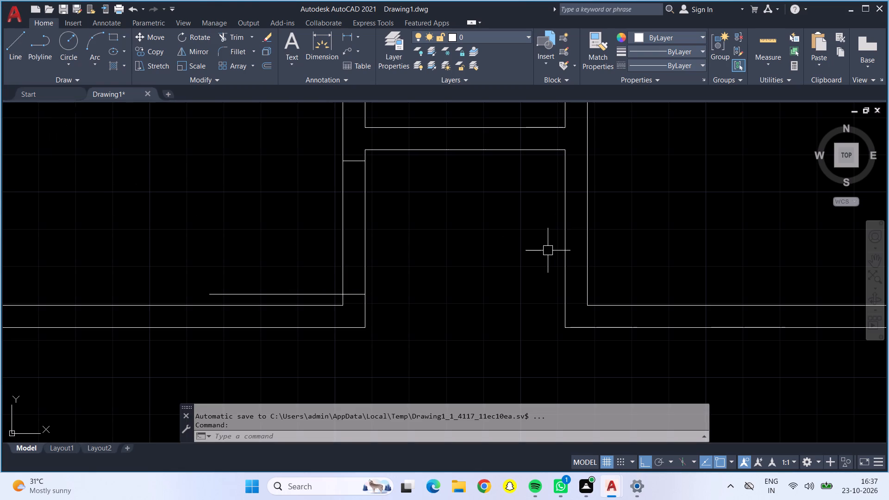
{"action": "left_click", "coordinate": [19, 39]}
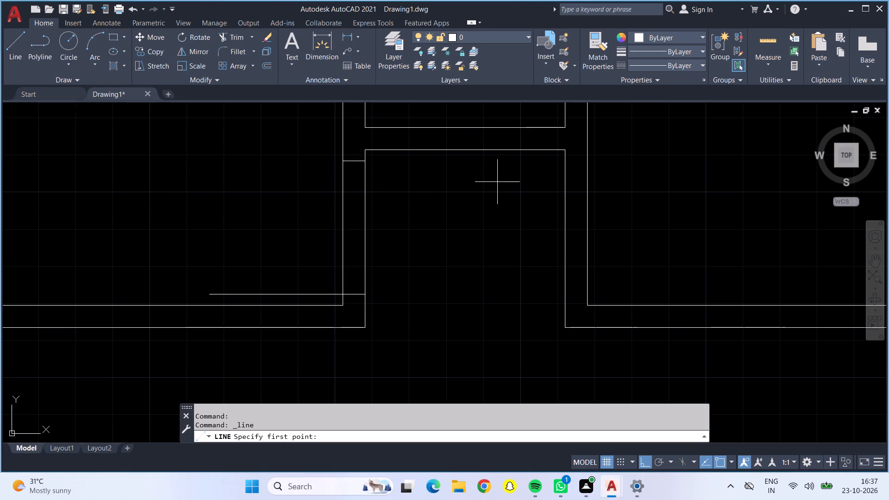
{"action": "left_click", "coordinate": [564, 151]}
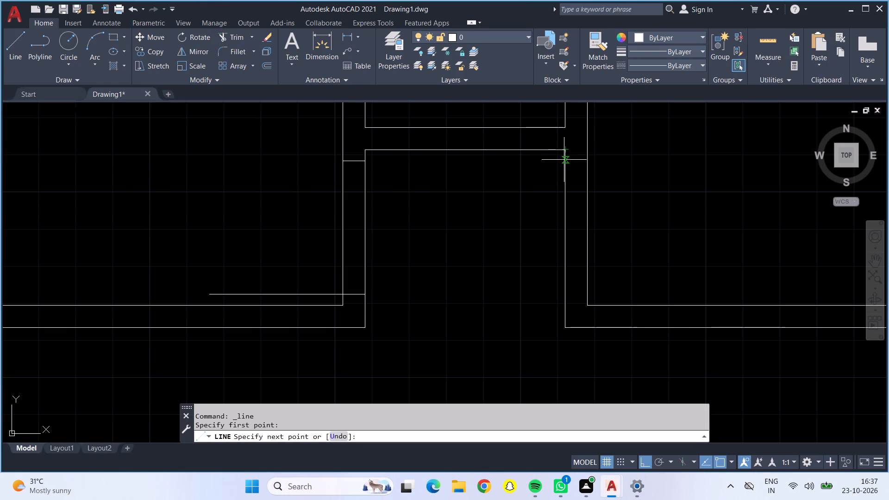
{"action": "key", "text": "3"}
{"action": "key", "text": "shift+quotedbl"}
{"action": "key", "text": "Return"}
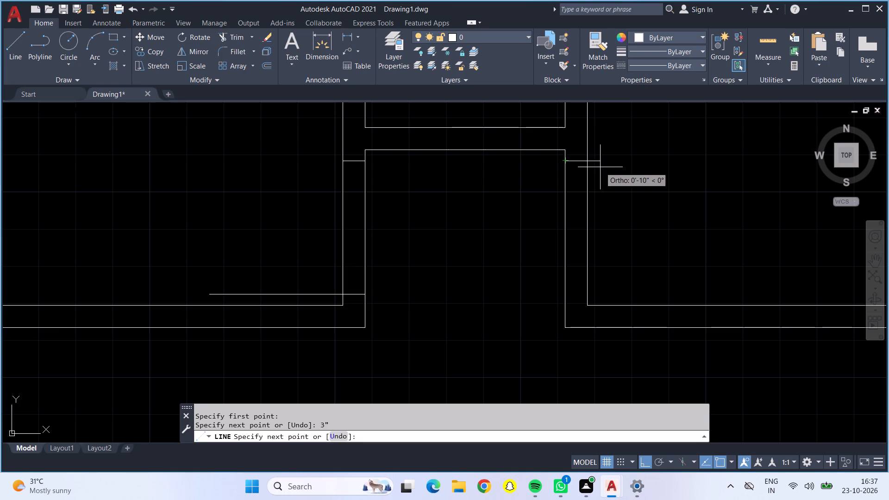
{"action": "left_click", "coordinate": [591, 159]}
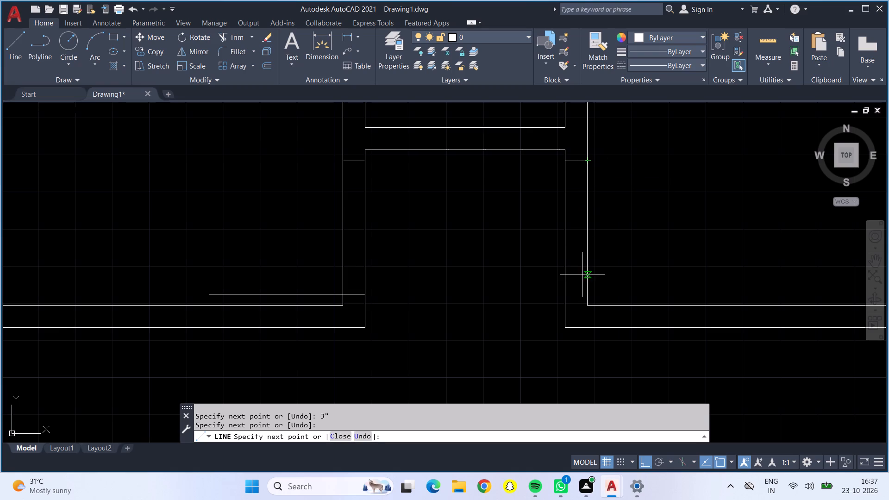
{"action": "type", "text": "3'"}
{"action": "key", "text": "Return"}
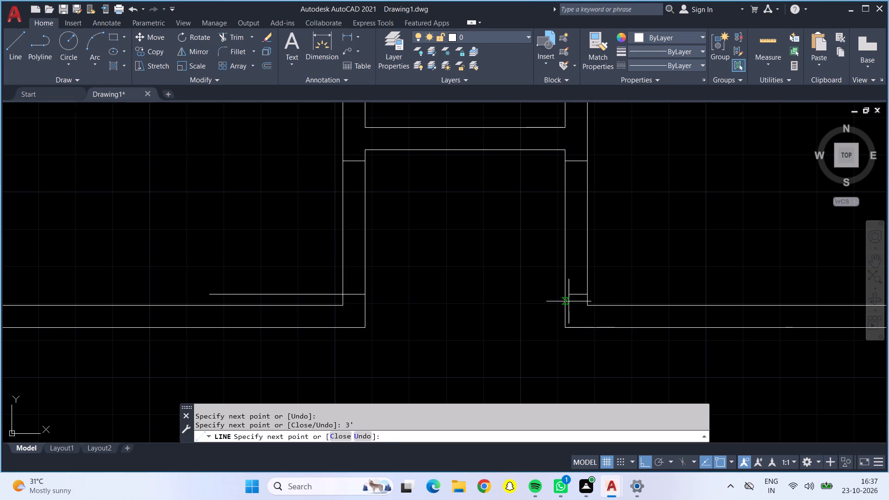
{"action": "left_click", "coordinate": [564, 292]}
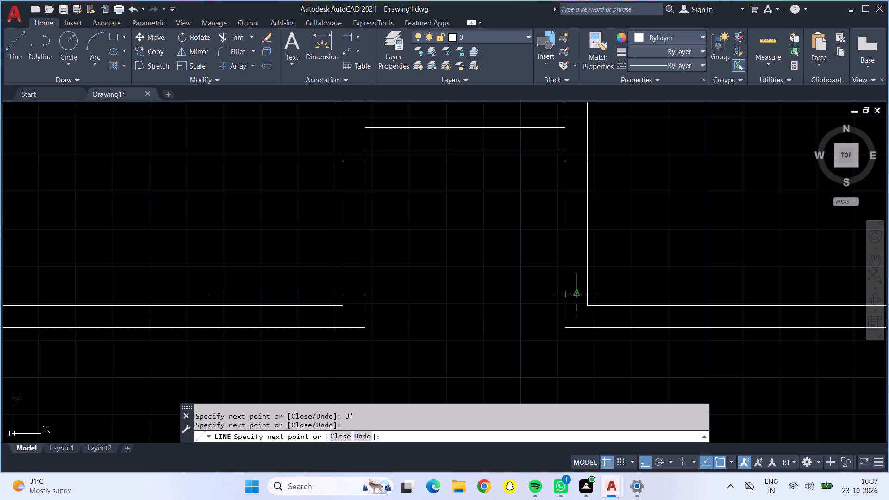
Draw a 3' door-leaf line from the lower jamb into the upper-right room.
{"action": "left_click", "coordinate": [587, 294]}
{"action": "type", "text": "3'"}
{"action": "key", "text": "Return"}
{"action": "key", "text": "Return"}
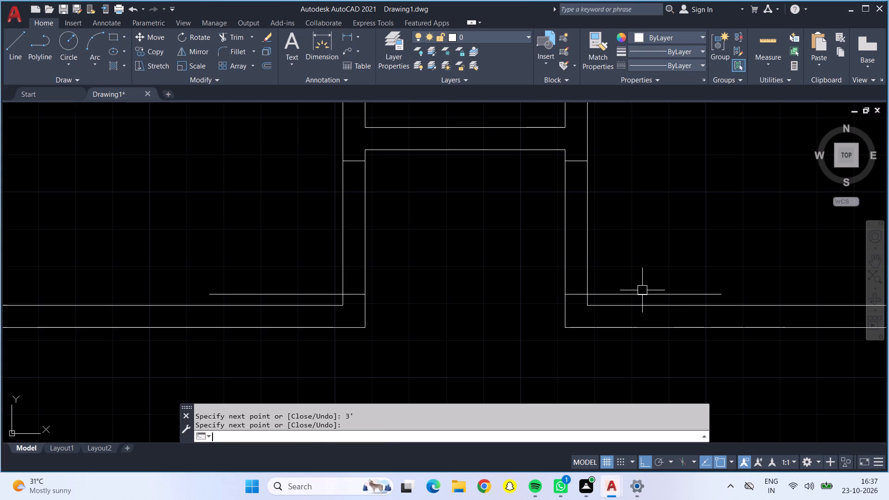
Mark a 2'5" door opening in the small upper-middle room's bottom wall, 6" from its lower-left corner, with jamb lines across the wall.
{"action": "left_click", "coordinate": [10, 44]}
{"action": "middle_click_drag", "start_coordinate": [438, 191], "coordinate": [433, 319]}
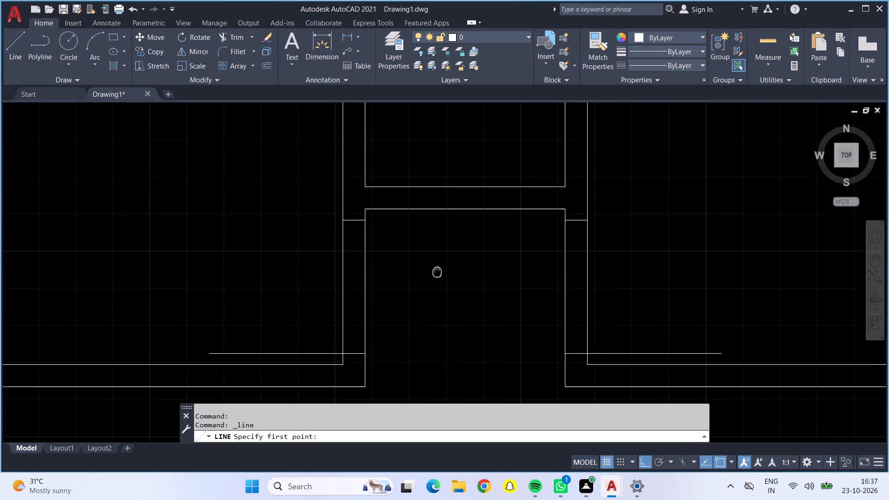
{"action": "middle_click_drag", "start_coordinate": [433, 319], "coordinate": [429, 352]}
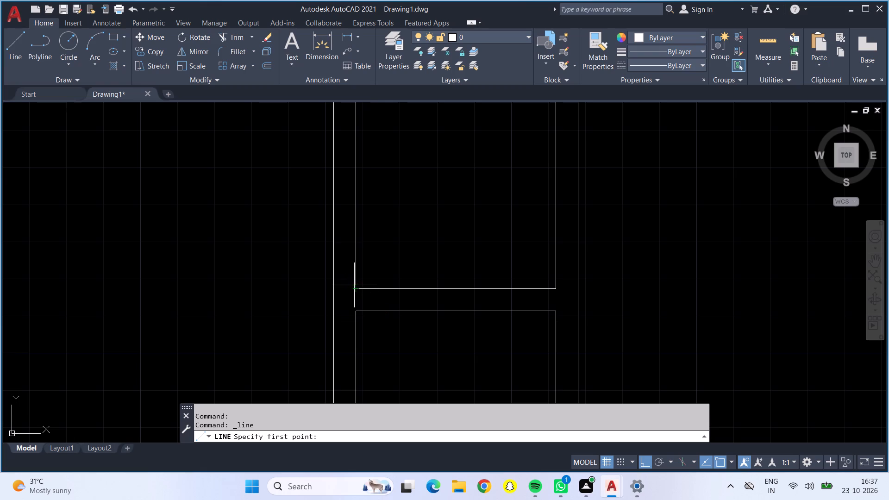
{"action": "left_click", "coordinate": [357, 290]}
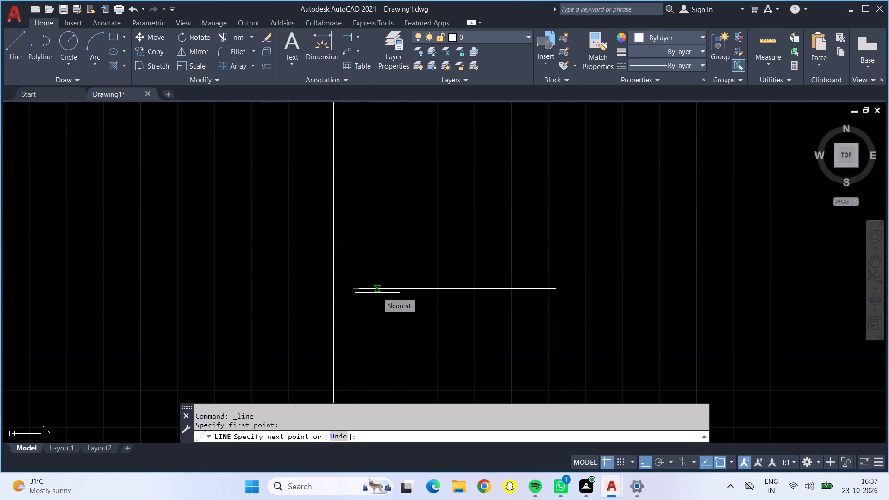
{"action": "type", "text": "6\""}
{"action": "key", "text": "Return"}
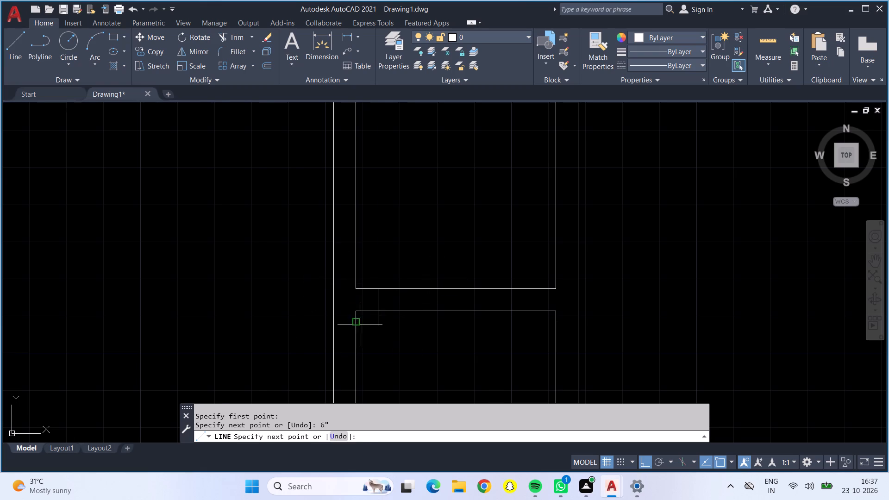
{"action": "left_click", "coordinate": [378, 308]}
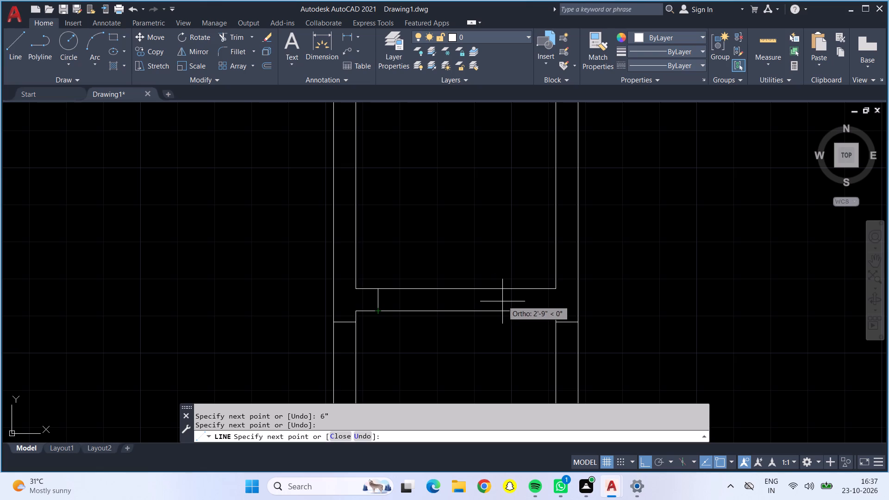
{"action": "type", "text": "2'5"}
{"action": "key", "text": "shift+quotedbl"}
{"action": "key", "text": "Return"}
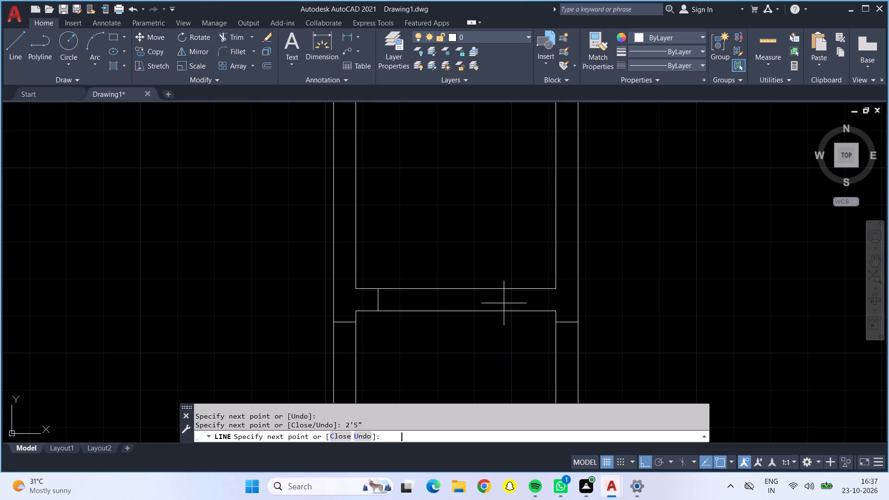
{"action": "left_click", "coordinate": [485, 286]}
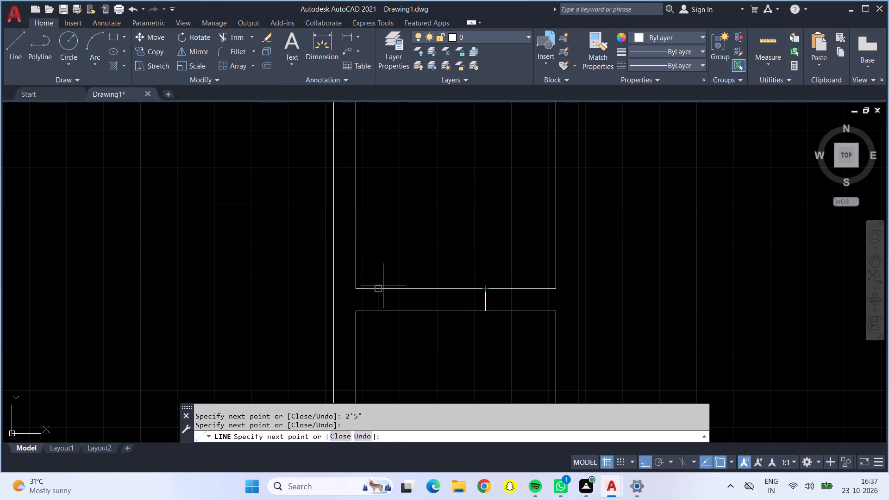
Draw a 2'5" door-leaf line from the opening's left jamb up into the small upper-middle room.
{"action": "left_click", "coordinate": [379, 291]}
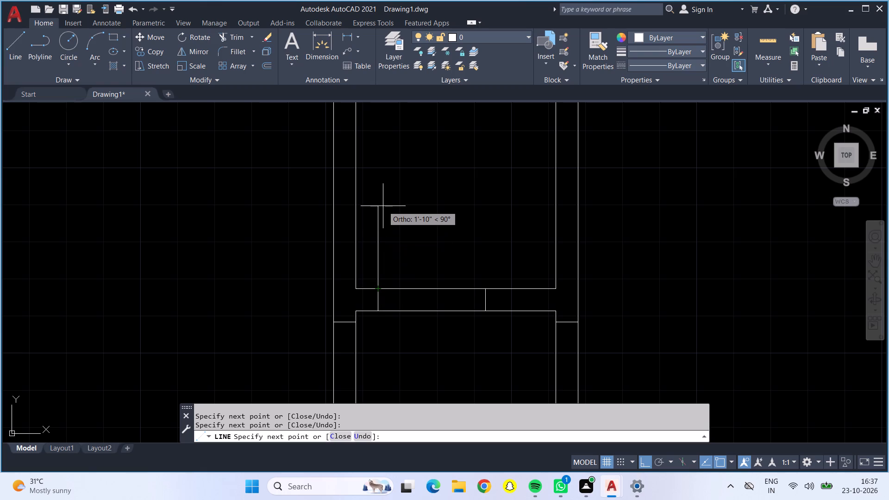
{"action": "type", "text": "2'5\""}
{"action": "key", "text": "Return"}
{"action": "key", "text": "Return"}
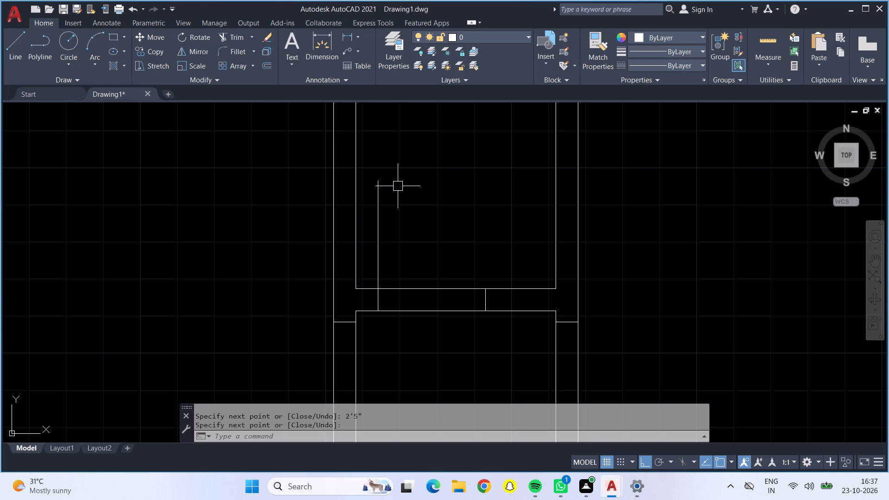
Draw a jamb line across the right wall of the small room below the hall, 6" below its upper-right inner corner.
{"action": "scroll", "coordinate": [433, 233], "scroll_direction": "down", "scroll_amount": 2}
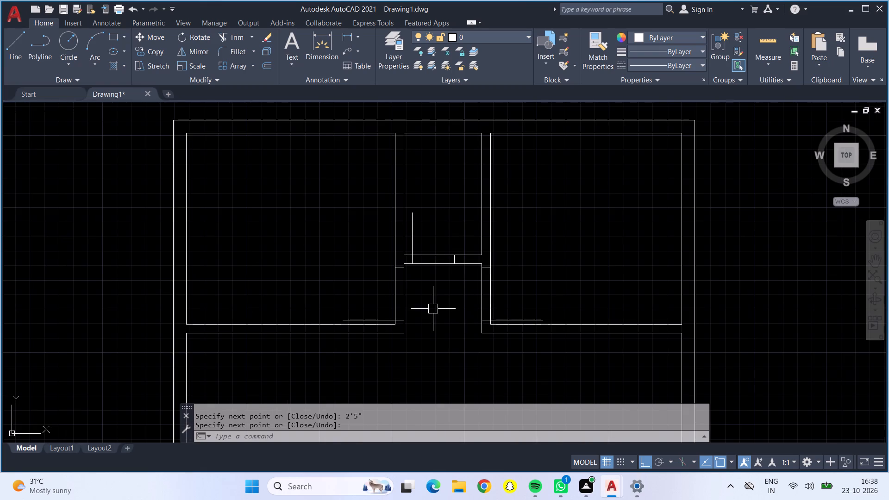
{"action": "middle_click_drag", "start_coordinate": [433, 309], "coordinate": [427, 164]}
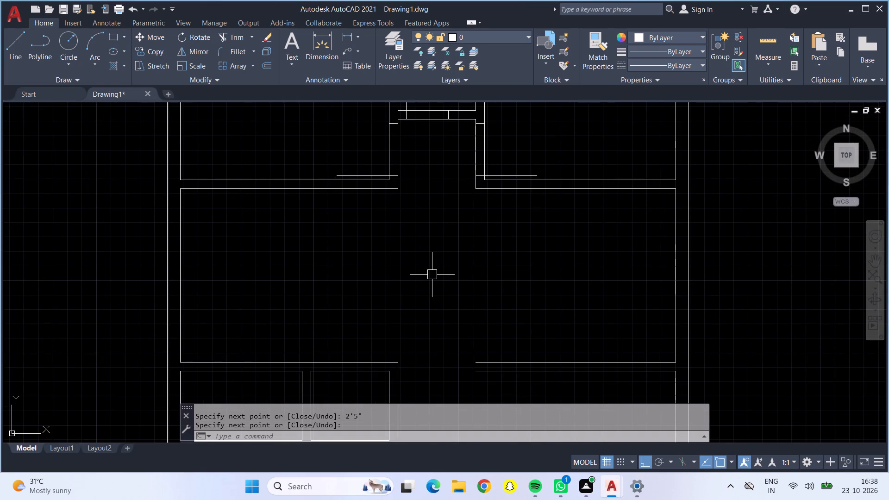
{"action": "middle_click_drag", "start_coordinate": [362, 268], "coordinate": [379, 173]}
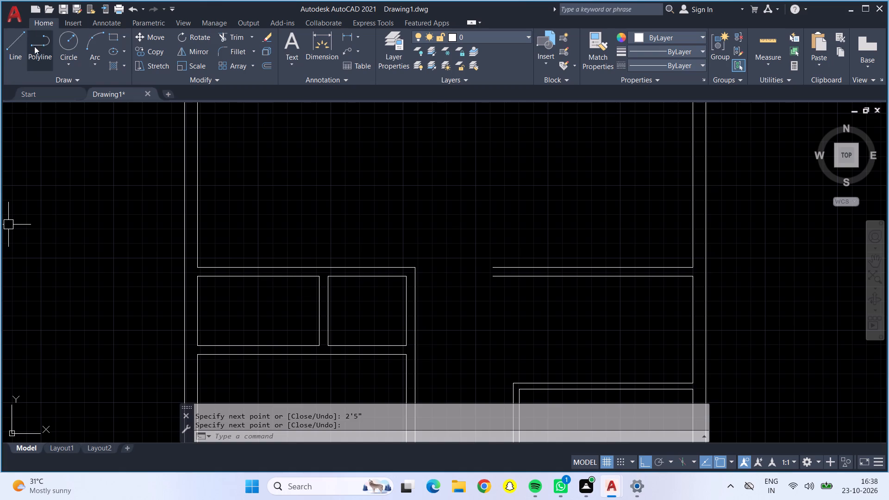
{"action": "left_click_drag", "start_coordinate": [15, 35], "coordinate": [21, 37]}
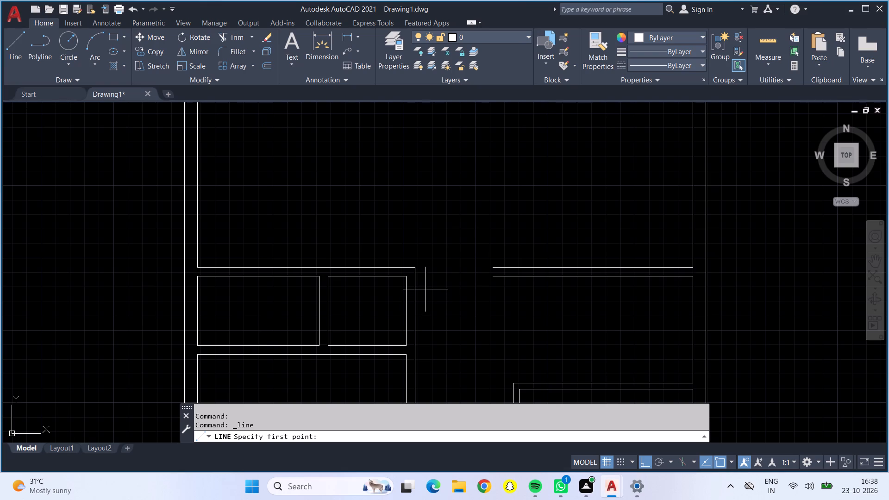
{"action": "scroll", "coordinate": [413, 281], "scroll_direction": "up", "scroll_amount": 2}
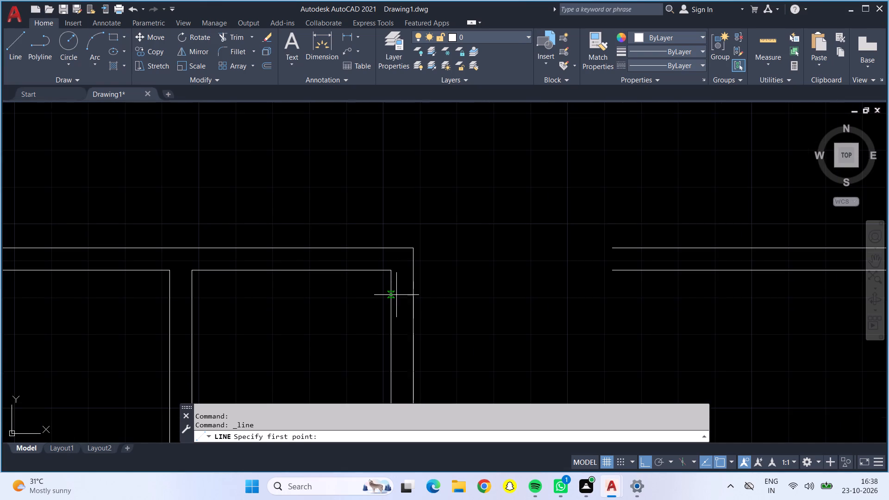
{"action": "middle_click_drag", "start_coordinate": [396, 295], "coordinate": [402, 228]}
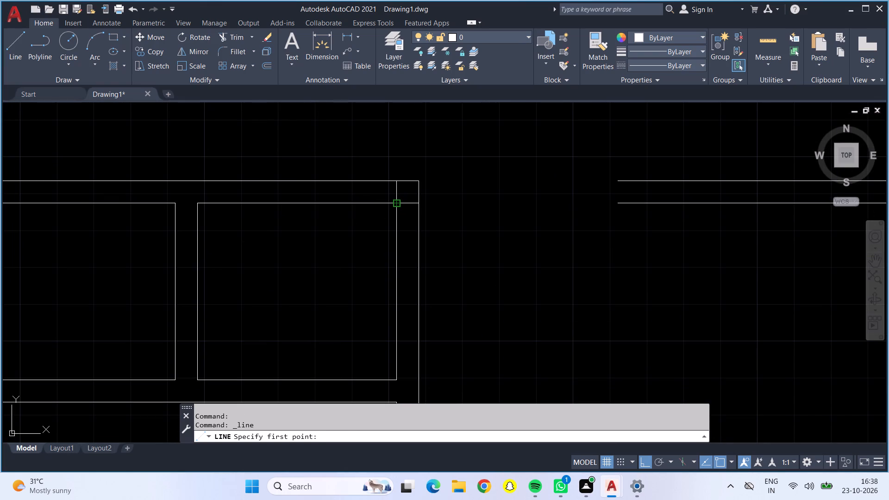
{"action": "left_click", "coordinate": [398, 201]}
{"action": "type", "text": "6\""}
{"action": "key", "text": "Return"}
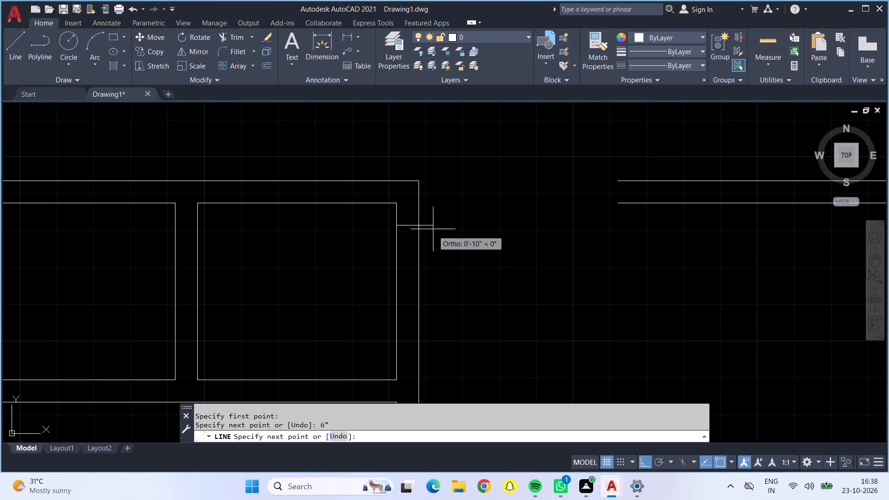
{"action": "left_click", "coordinate": [419, 227]}
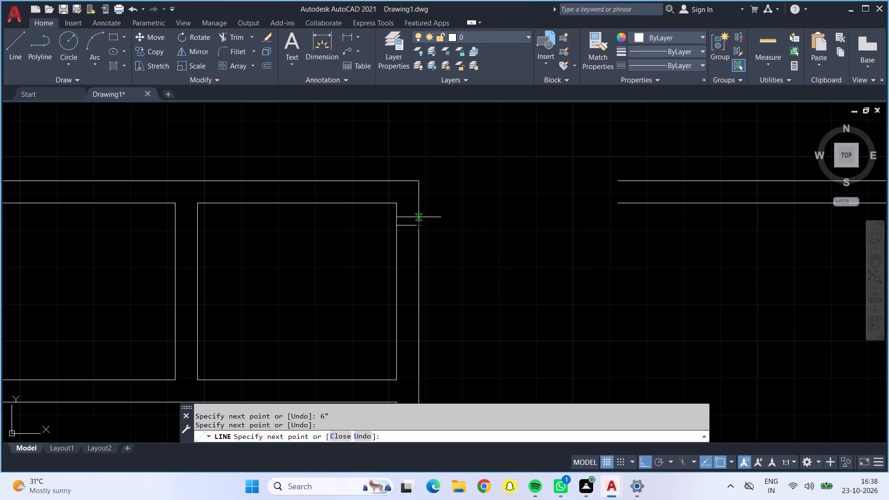
{"action": "key", "text": "Escape"}
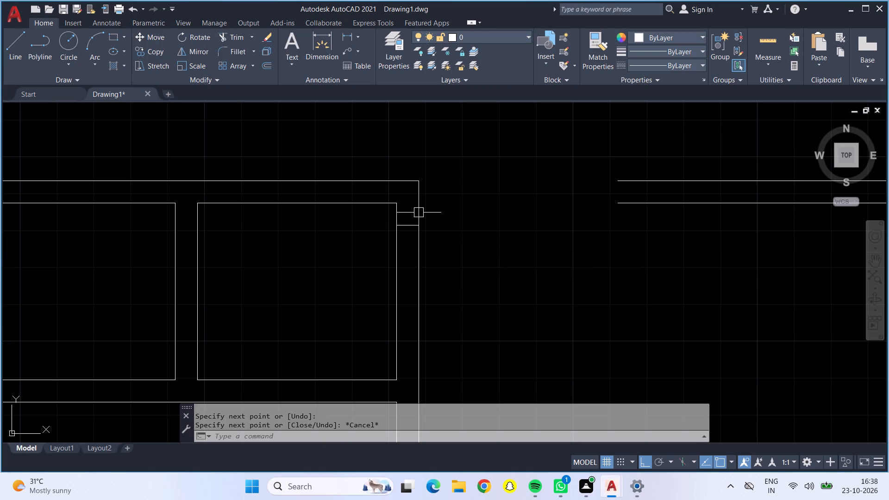
Draw lines across the same right wall, level with the small room's upper-right and lower-right inner corners.
{"action": "left_click", "coordinate": [14, 36]}
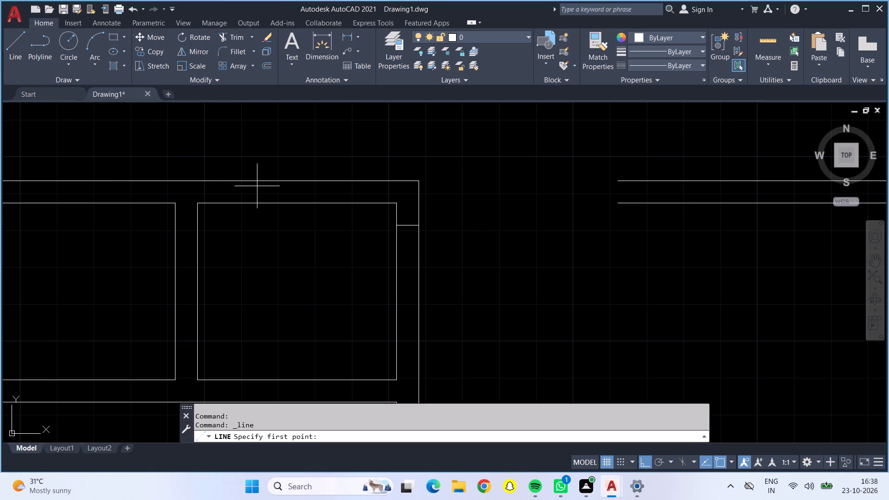
{"action": "left_click", "coordinate": [398, 206]}
{"action": "left_click", "coordinate": [422, 202]}
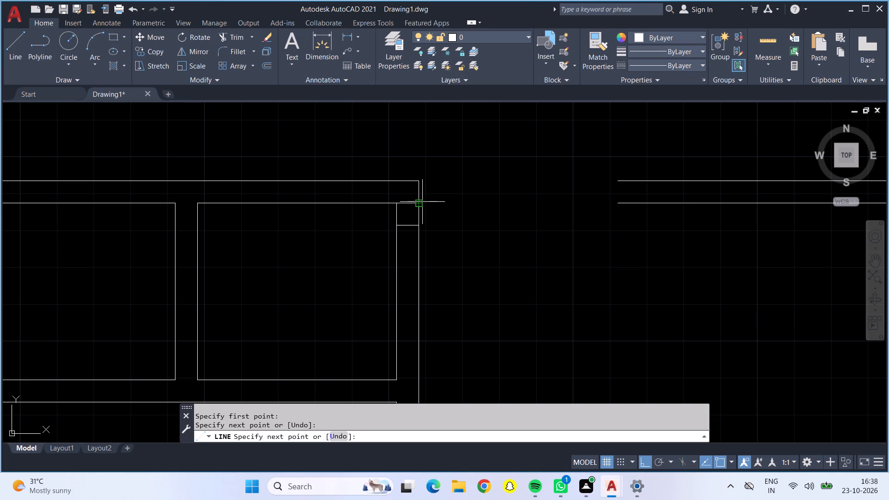
{"action": "key", "text": "Return"}
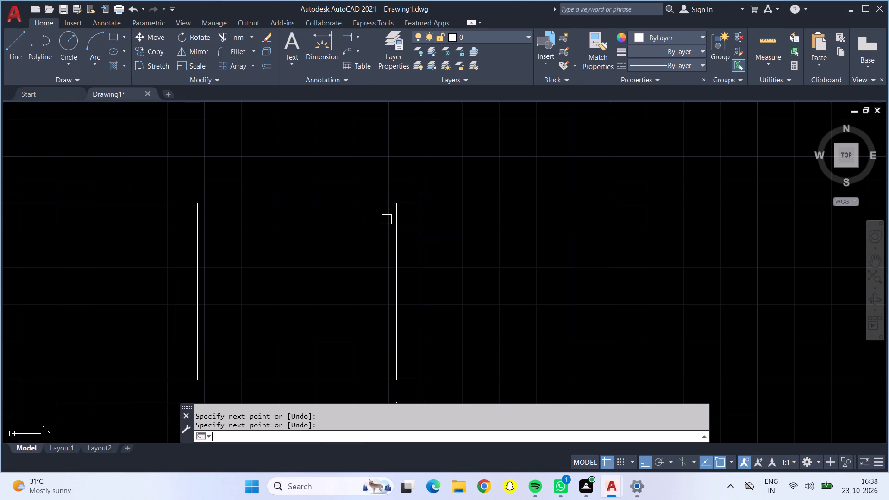
{"action": "left_click", "coordinate": [11, 53]}
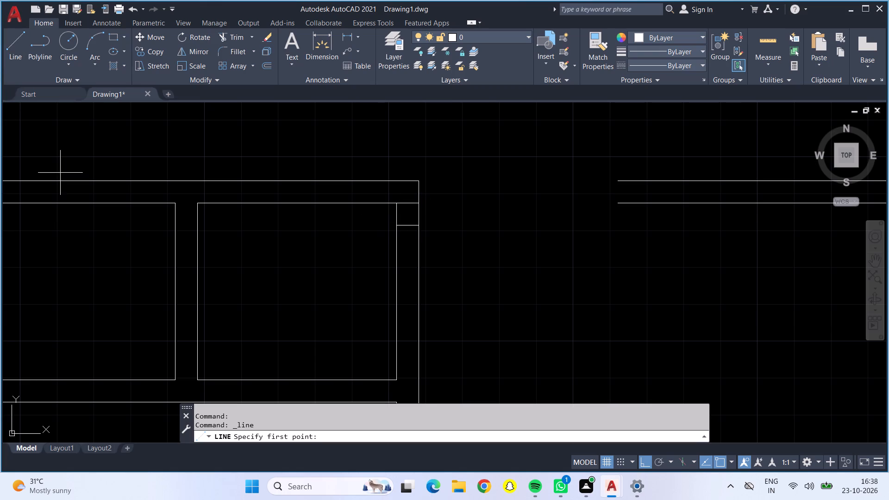
{"action": "left_click", "coordinate": [396, 380]}
{"action": "left_click", "coordinate": [424, 381]}
{"action": "key", "text": "Return"}
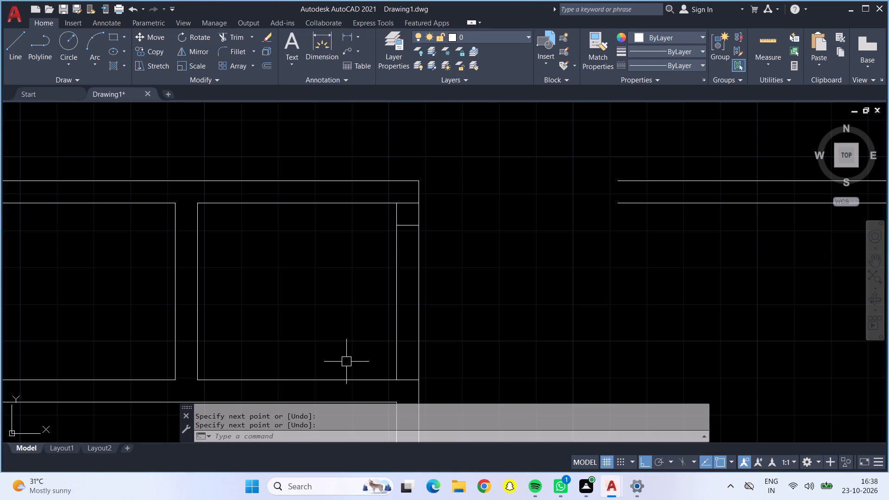
Mark a 2'6" door opening in the partition between the two small rooms, 6" above the left room's lower-right corner, with jamb lines across the wall.
{"action": "scroll", "coordinate": [321, 300], "scroll_direction": "down", "scroll_amount": 1}
{"action": "middle_click_drag", "start_coordinate": [305, 300], "coordinate": [453, 326]}
{"action": "left_click", "coordinate": [10, 44]}
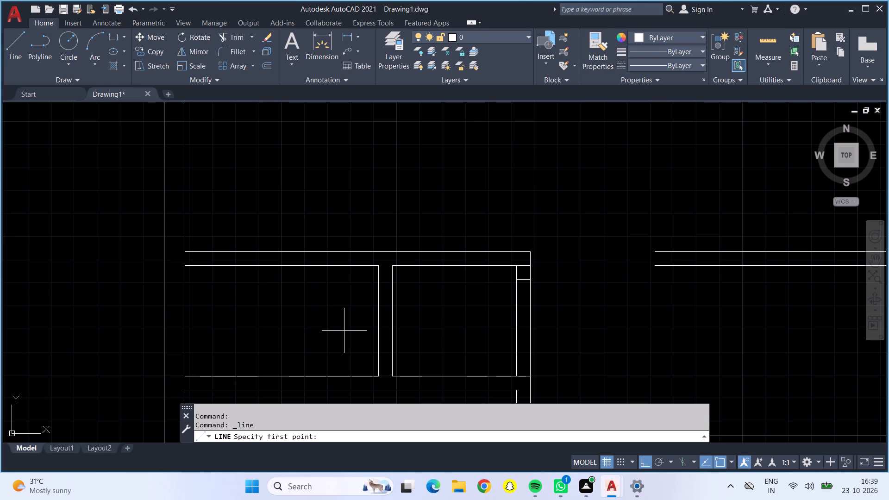
{"action": "scroll", "coordinate": [368, 324], "scroll_direction": "up", "scroll_amount": 1}
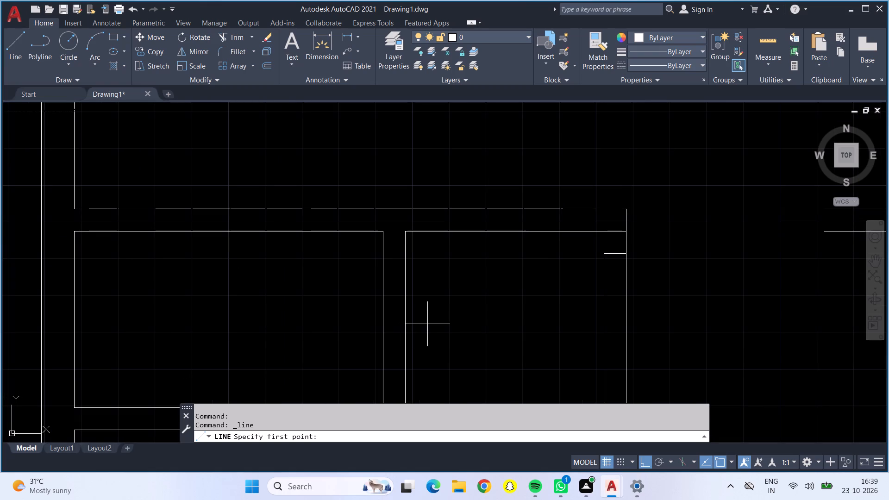
{"action": "middle_click_drag", "start_coordinate": [429, 325], "coordinate": [427, 292]}
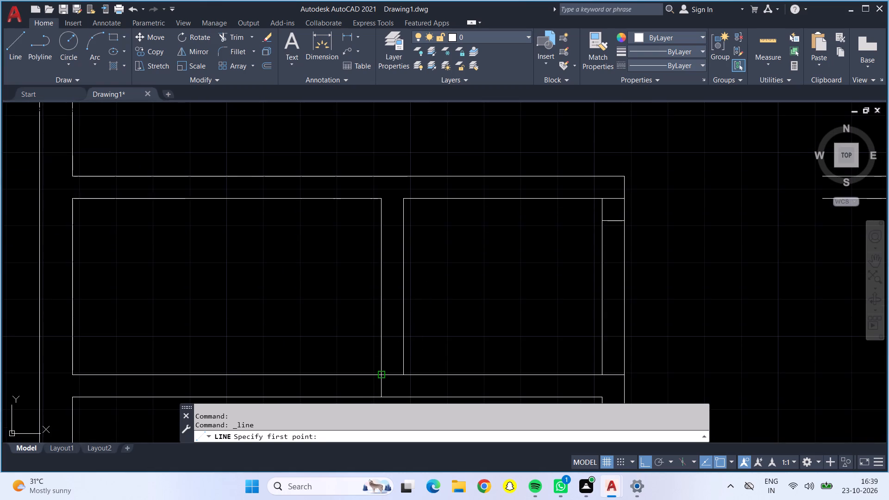
{"action": "left_click", "coordinate": [381, 376]}
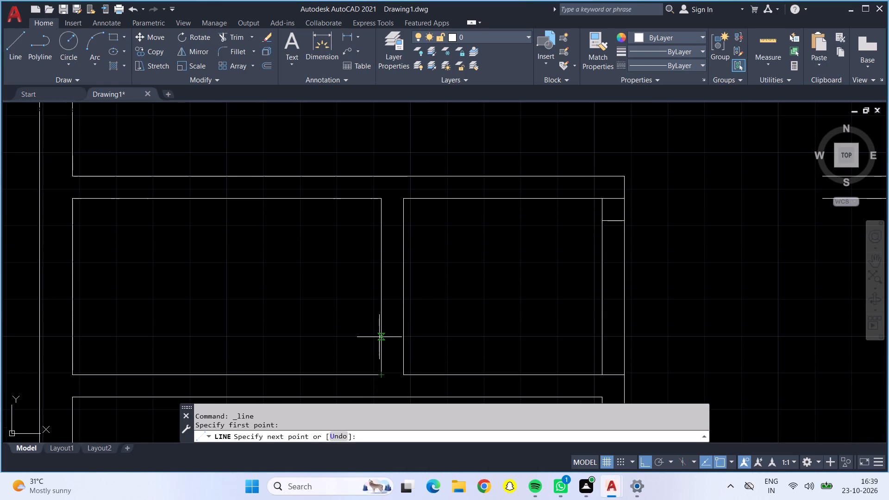
{"action": "key", "text": "6"}
{"action": "key", "text": "shift+quotedbl"}
{"action": "key", "text": "Return"}
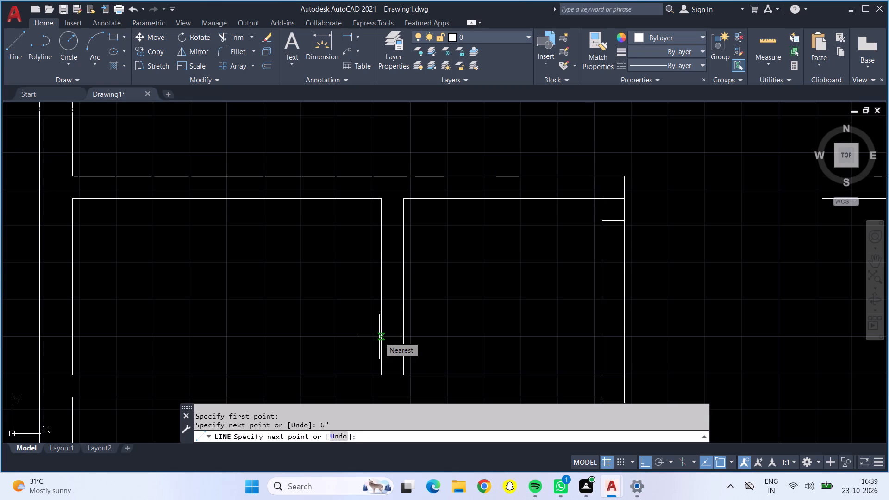
{"action": "left_click", "coordinate": [402, 354]}
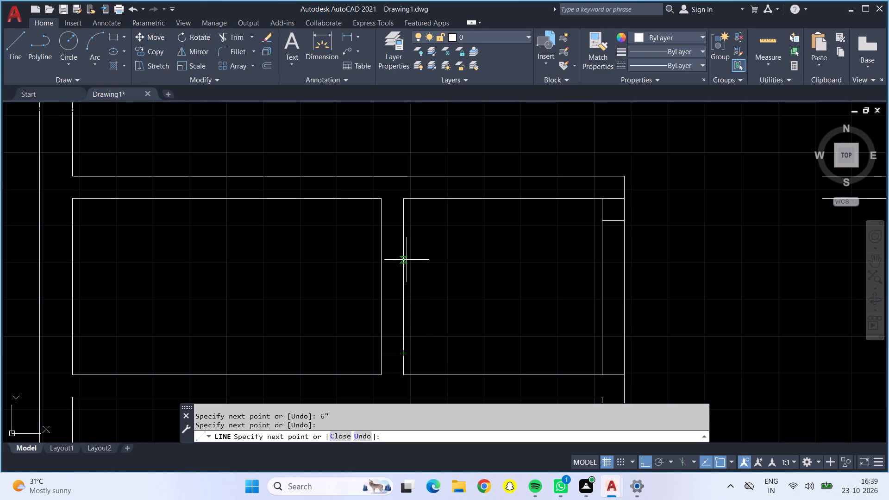
{"action": "type", "text": "2'"}
{"action": "key", "text": "6"}
{"action": "key", "text": "shift+quotedbl"}
{"action": "key", "text": "Return"}
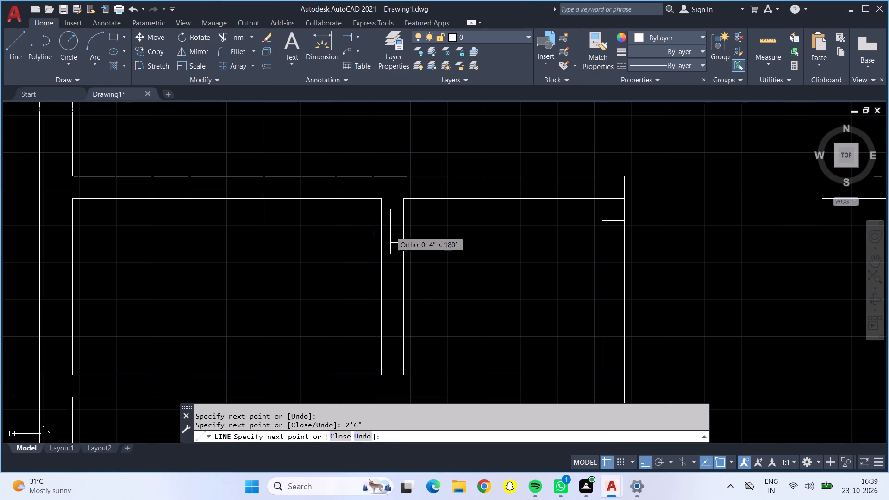
{"action": "left_click", "coordinate": [381, 243]}
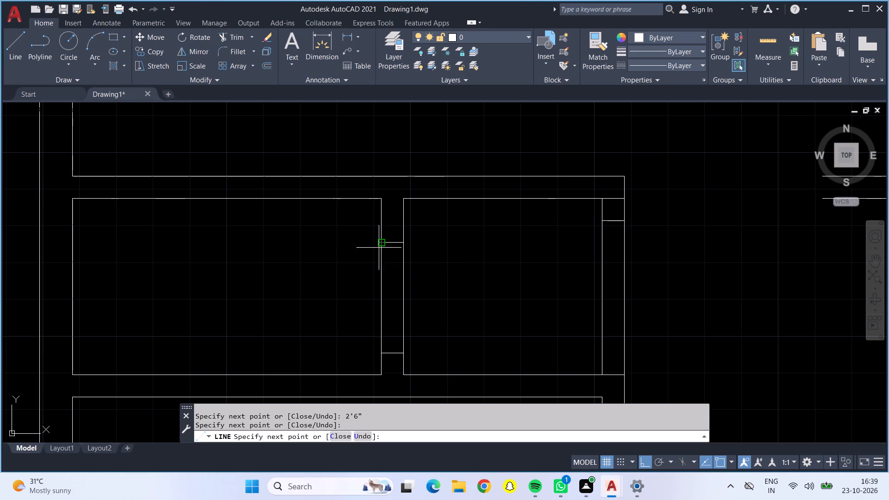
Draw a 2'6" door-leaf line from the opening's lower jamb leftward into the left small room.
{"action": "left_click", "coordinate": [382, 354]}
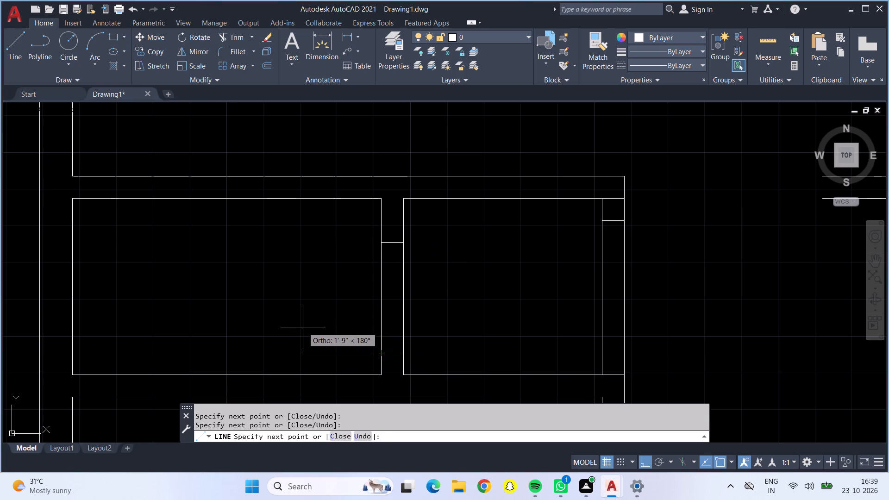
{"action": "key", "text": "2"}
{"action": "key", "text": "apostrophe"}
{"action": "type", "text": "6\""}
{"action": "key", "text": "Return"}
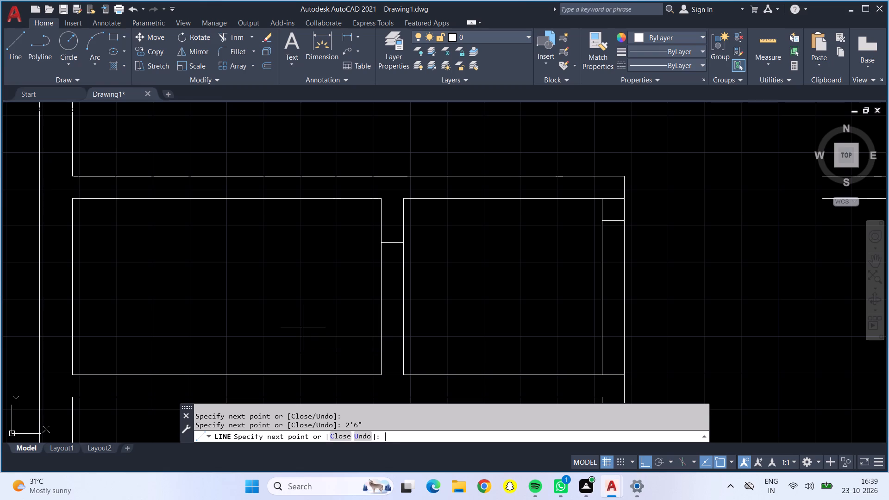
{"action": "key", "text": "Return"}
Mark a 3' door opening in the lower-left room's top wall, 6" from its upper-right inner corner, with jamb lines across the wall.
{"action": "scroll", "coordinate": [410, 278], "scroll_direction": "down", "scroll_amount": 1}
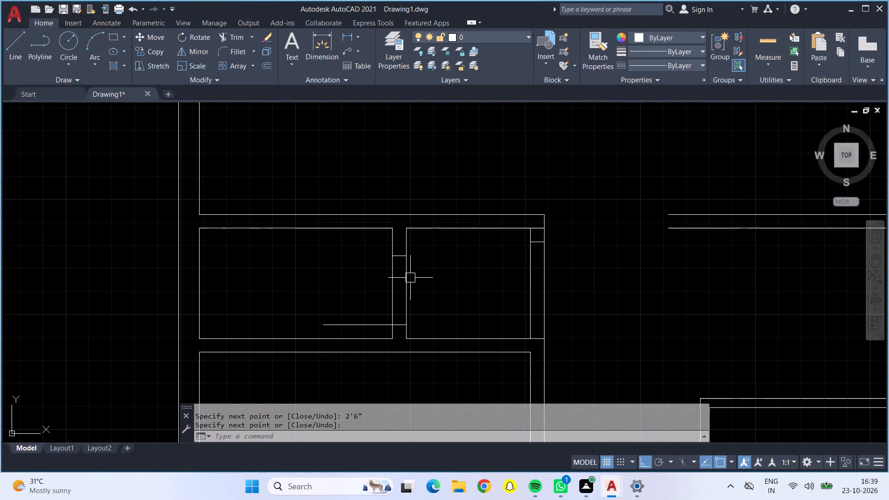
{"action": "middle_click_drag", "start_coordinate": [441, 294], "coordinate": [420, 256]}
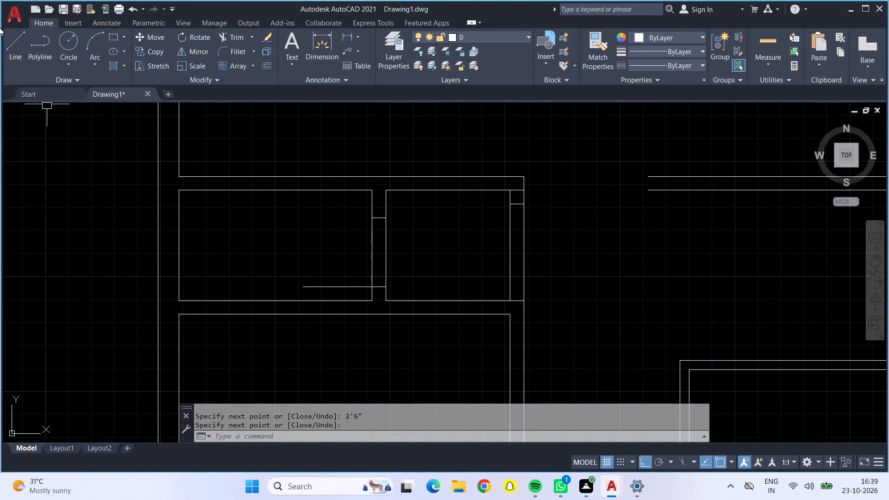
{"action": "left_click", "coordinate": [13, 42]}
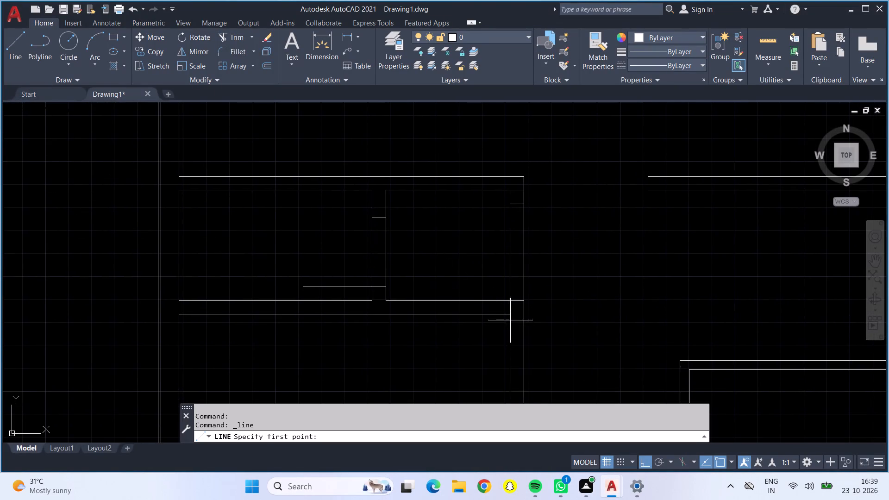
{"action": "scroll", "coordinate": [507, 310], "scroll_direction": "up", "scroll_amount": 2}
{"action": "left_click", "coordinate": [513, 321]}
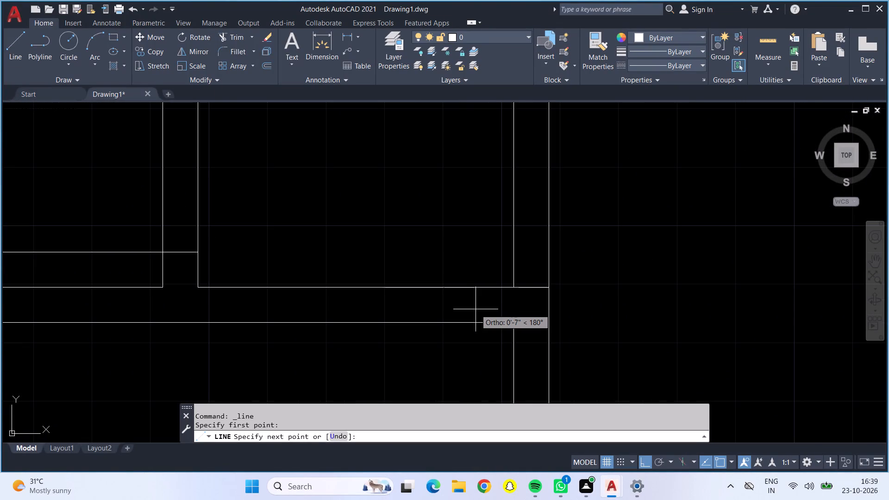
{"action": "key", "text": "6"}
{"action": "key", "text": "shift+quotedbl"}
{"action": "key", "text": "Return"}
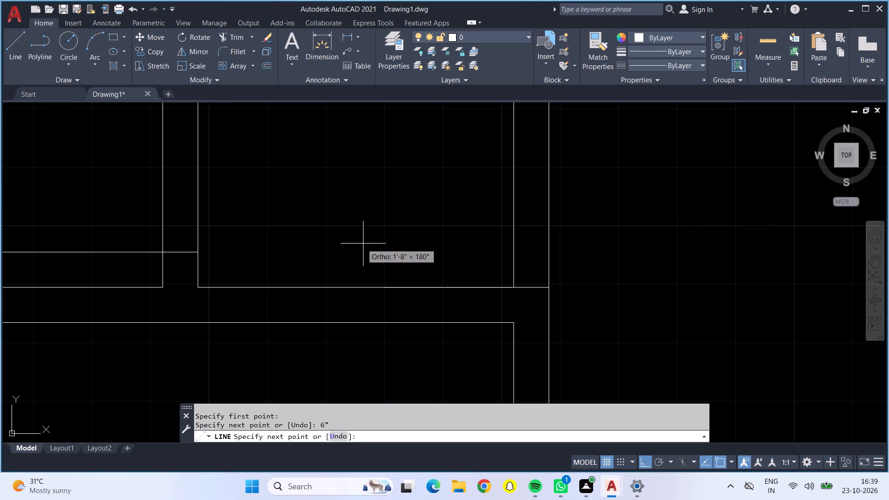
{"action": "left_click", "coordinate": [476, 287]}
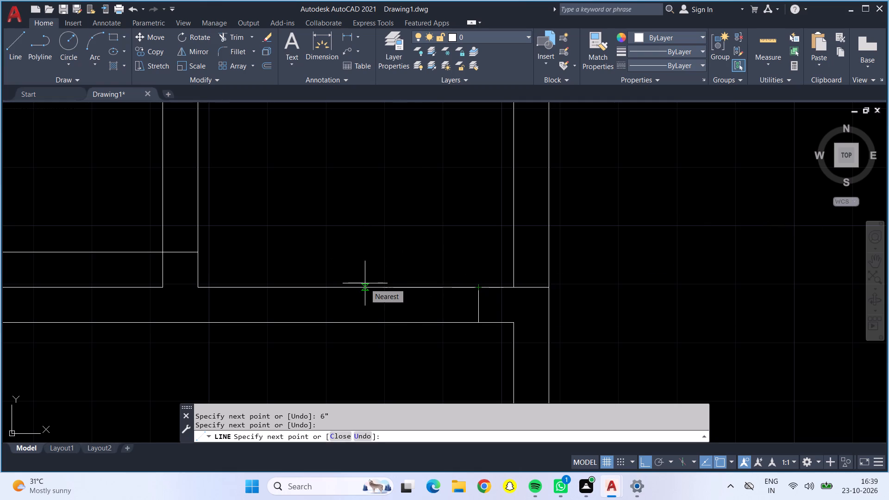
{"action": "type", "text": "3'"}
{"action": "key", "text": "Return"}
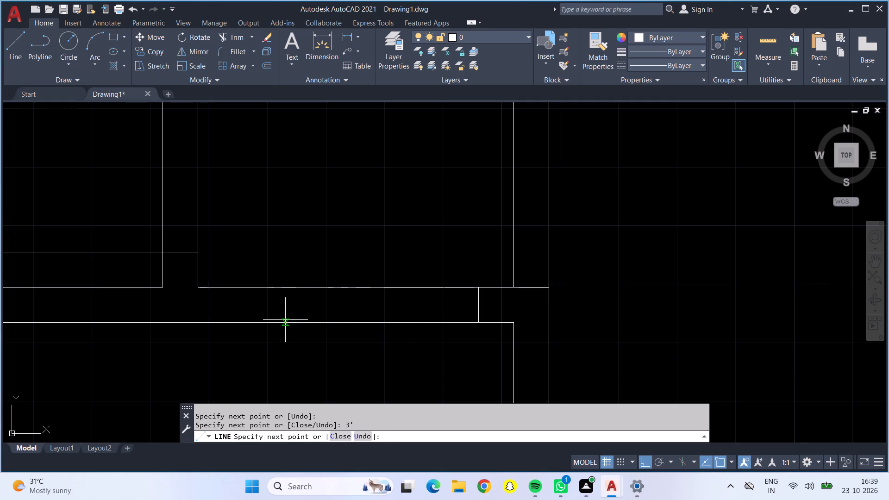
{"action": "left_click", "coordinate": [267, 321]}
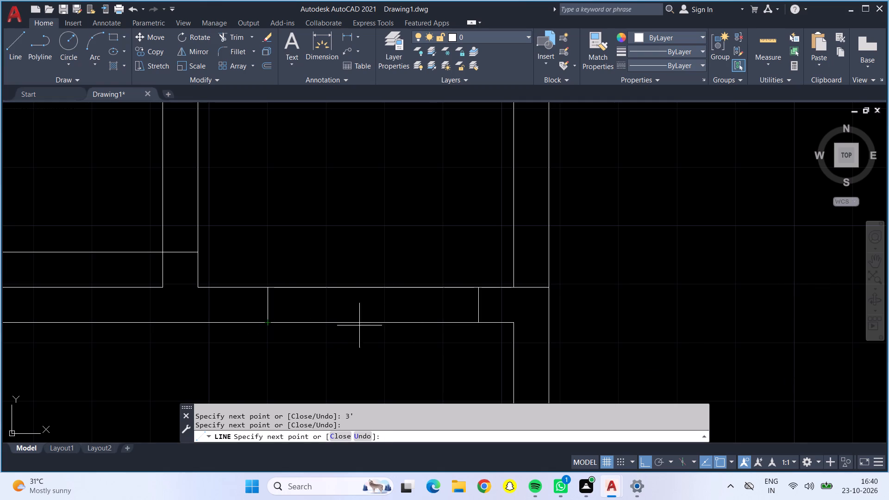
Draw a 3' door-leaf line from the opening's right jamb down into the lower-left room.
{"action": "left_click", "coordinate": [481, 320]}
{"action": "type", "text": "3'"}
{"action": "key", "text": "Return"}
{"action": "key", "text": "Return"}
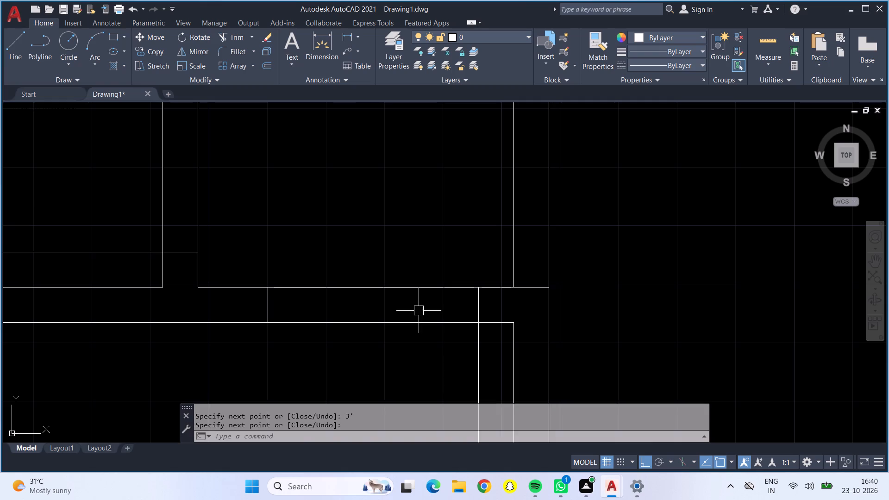
Delete the four partition lines forming the lower-right room's top and left walls.
{"action": "scroll", "coordinate": [443, 322], "scroll_direction": "down", "scroll_amount": 2}
{"action": "middle_click_drag", "start_coordinate": [534, 296], "coordinate": [530, 204]}
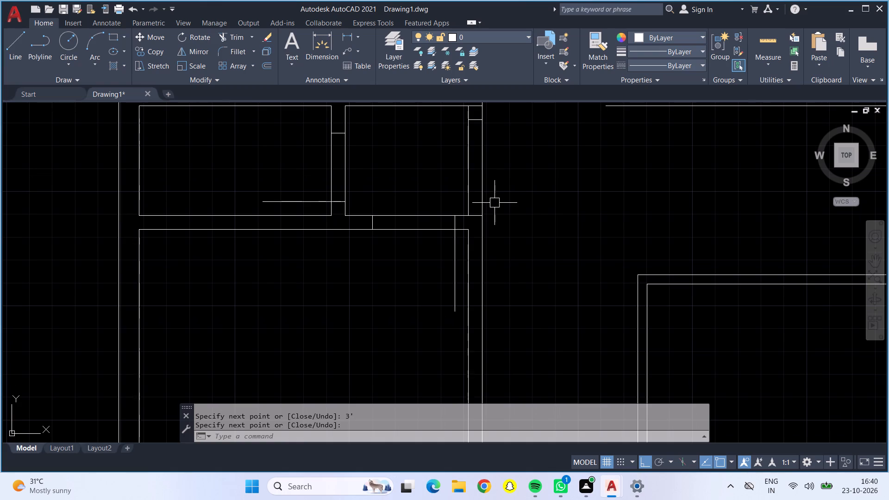
{"action": "scroll", "coordinate": [307, 82], "scroll_direction": "down", "scroll_amount": 2}
{"action": "scroll", "coordinate": [498, 322], "scroll_direction": "down", "scroll_amount": 1}
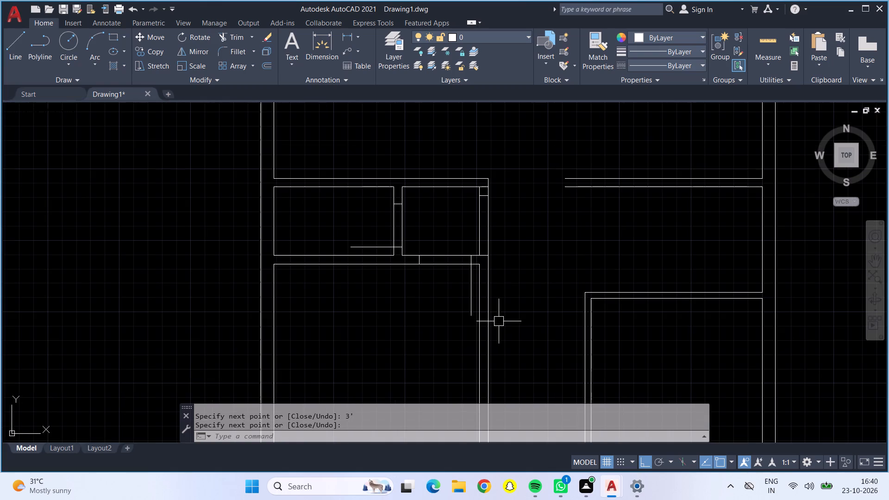
{"action": "middle_click_drag", "start_coordinate": [548, 318], "coordinate": [500, 294]}
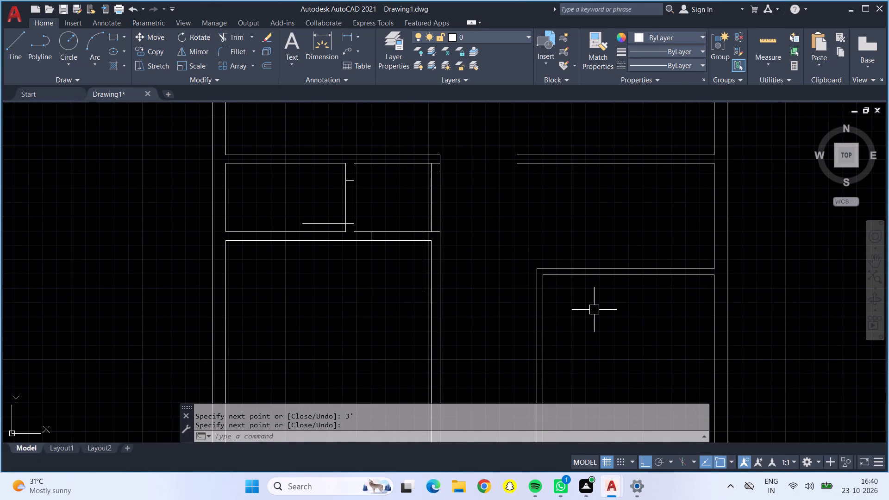
{"action": "middle_click_drag", "start_coordinate": [595, 310], "coordinate": [589, 337]}
{"action": "scroll", "coordinate": [583, 311], "scroll_direction": "down", "scroll_amount": 1}
{"action": "middle_click_drag", "start_coordinate": [594, 344], "coordinate": [580, 309]}
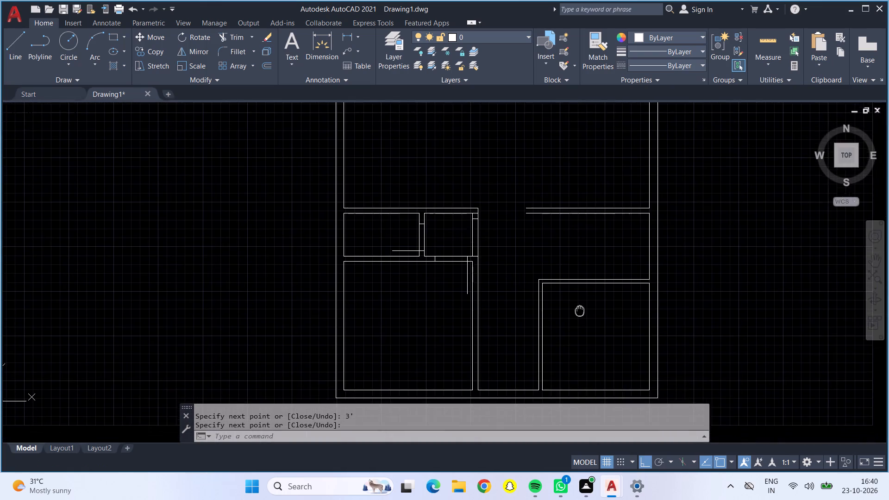
{"action": "middle_click_drag", "start_coordinate": [580, 309], "coordinate": [580, 287]}
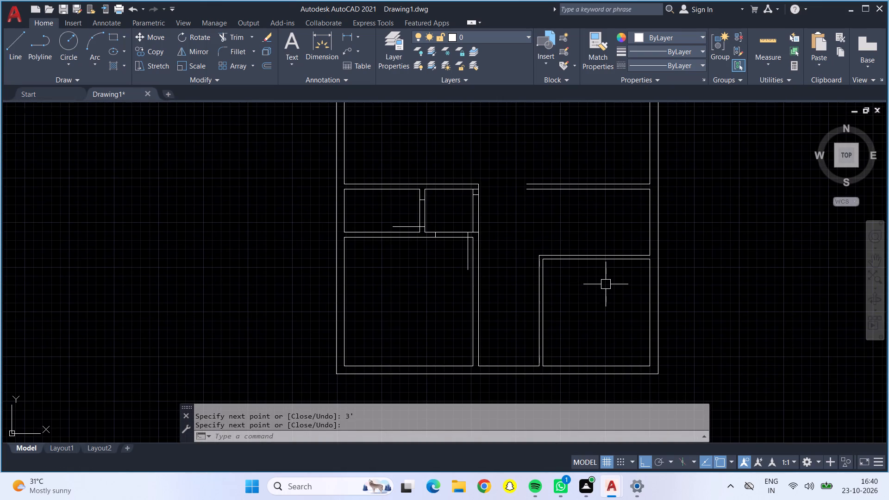
{"action": "scroll", "coordinate": [468, 207], "scroll_direction": "up", "scroll_amount": 1}
{"action": "scroll", "coordinate": [562, 258], "scroll_direction": "down", "scroll_amount": 1}
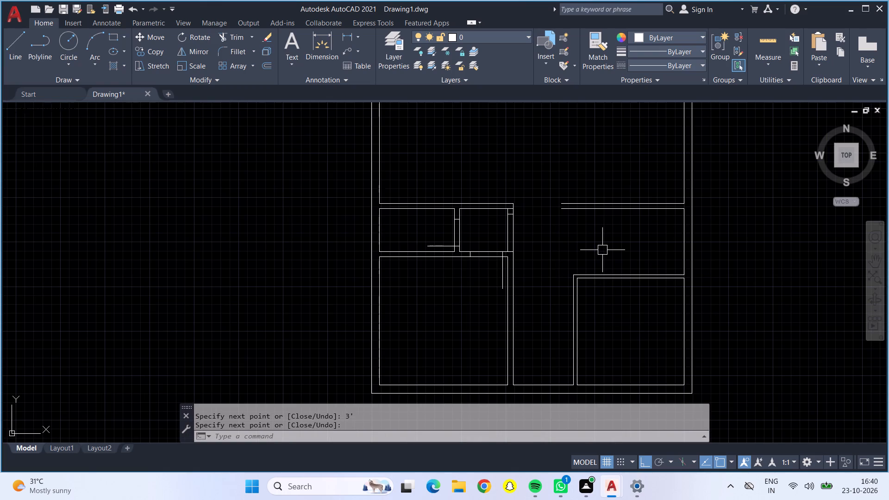
{"action": "left_click", "coordinate": [614, 275]}
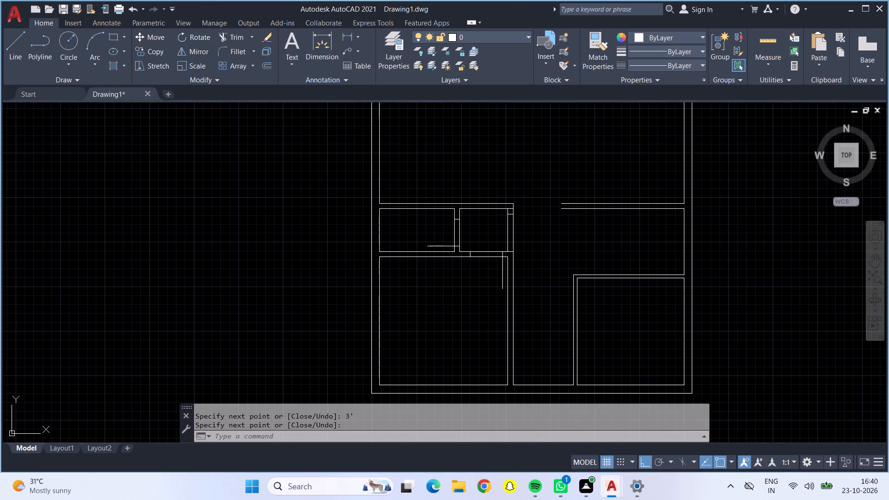
{"action": "scroll", "coordinate": [614, 275], "scroll_direction": "up", "scroll_amount": 2}
{"action": "left_click", "coordinate": [612, 285]}
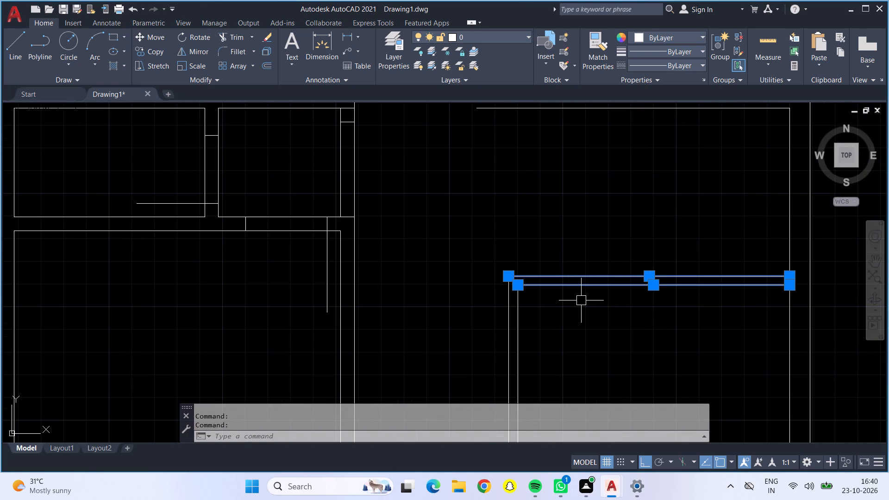
{"action": "left_click", "coordinate": [506, 356]}
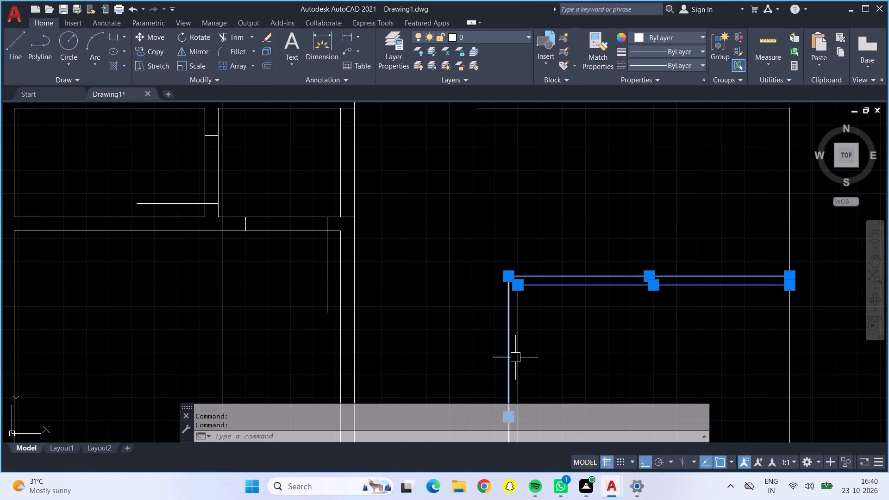
{"action": "left_click", "coordinate": [517, 358]}
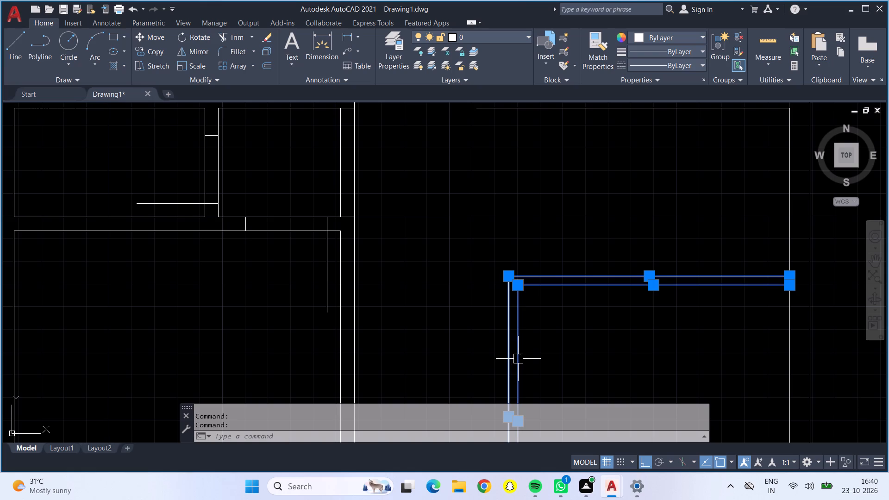
{"action": "key", "text": "Delete"}
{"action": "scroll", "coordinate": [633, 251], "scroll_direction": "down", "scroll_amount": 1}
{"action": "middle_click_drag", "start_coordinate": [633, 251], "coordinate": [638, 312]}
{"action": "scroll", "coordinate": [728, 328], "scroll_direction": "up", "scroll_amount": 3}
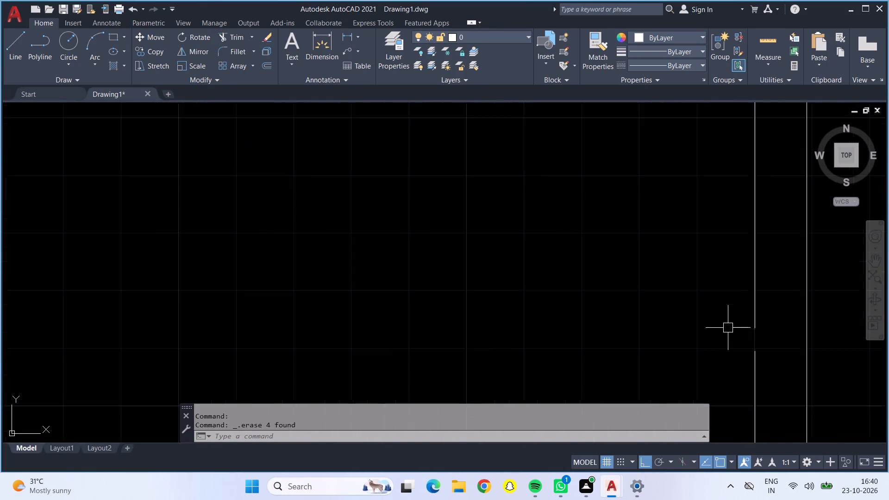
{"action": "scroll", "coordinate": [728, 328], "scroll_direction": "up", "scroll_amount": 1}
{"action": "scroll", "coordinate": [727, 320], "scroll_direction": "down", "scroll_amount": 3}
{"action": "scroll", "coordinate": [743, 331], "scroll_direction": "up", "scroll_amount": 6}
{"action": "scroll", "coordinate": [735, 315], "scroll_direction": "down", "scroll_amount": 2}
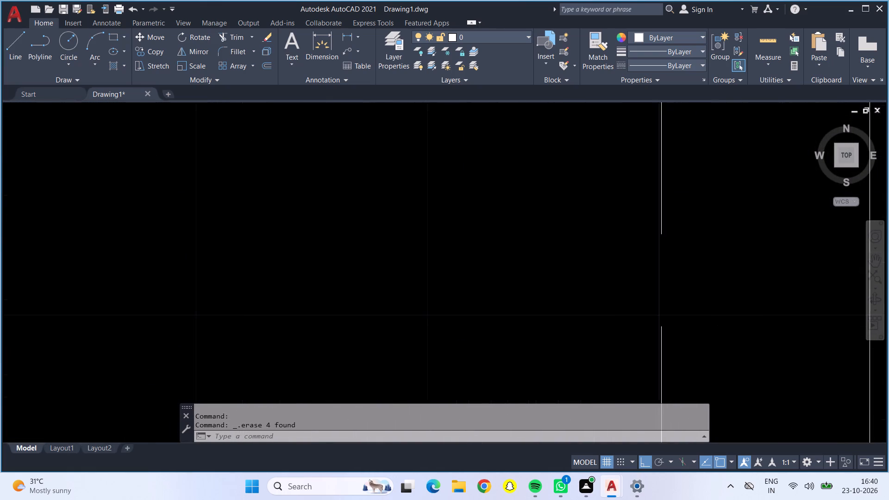
Offset the lower line of the wall above the lower-right area 10' downward.
{"action": "scroll", "coordinate": [737, 318], "scroll_direction": "down", "scroll_amount": 4}
{"action": "scroll", "coordinate": [700, 354], "scroll_direction": "down", "scroll_amount": 2}
{"action": "middle_click_drag", "start_coordinate": [700, 354], "coordinate": [688, 314]}
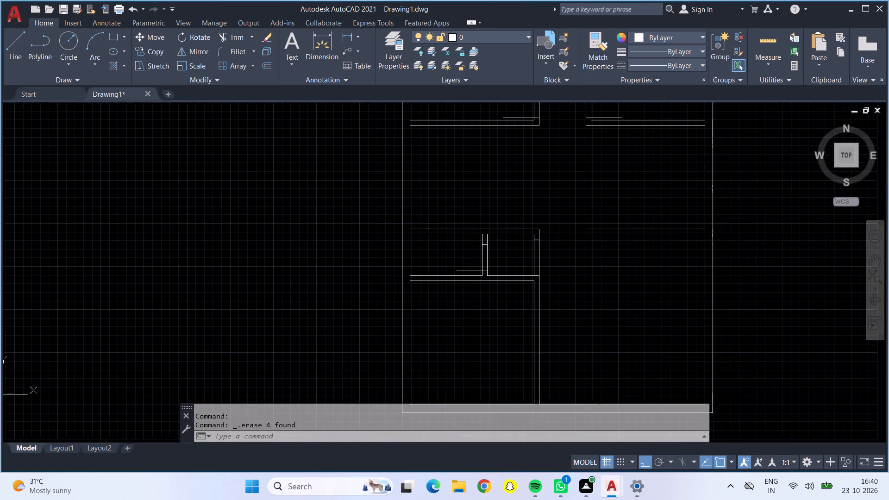
{"action": "middle_click_drag", "start_coordinate": [688, 314], "coordinate": [687, 308]}
{"action": "key", "text": "o"}
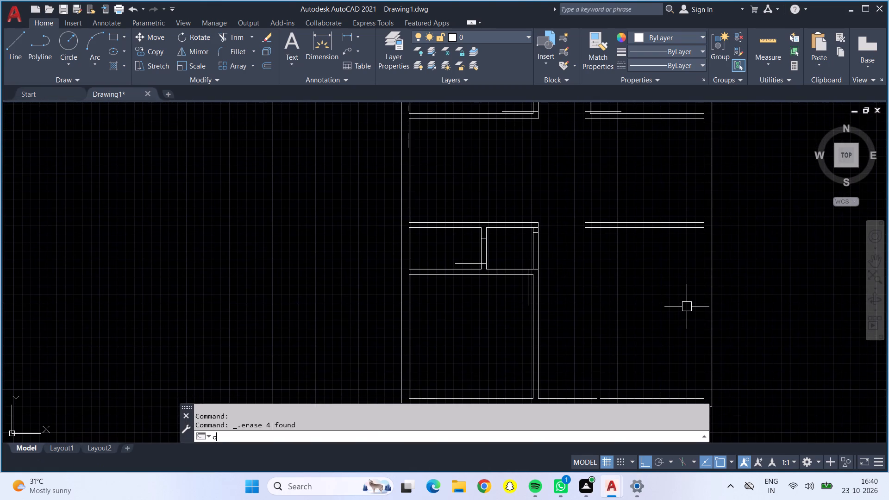
{"action": "key", "text": "Return"}
{"action": "type", "text": "10'"}
{"action": "key", "text": "Return"}
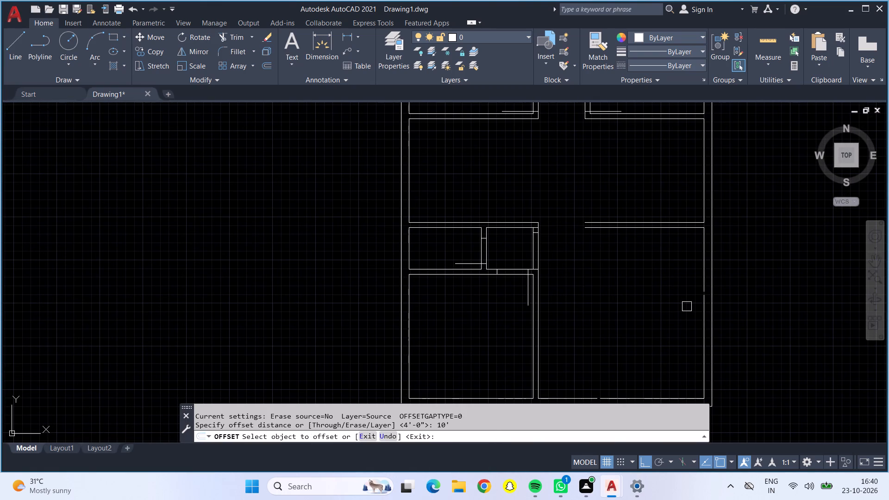
{"action": "left_click", "coordinate": [640, 231]}
{"action": "left_click", "coordinate": [643, 257]}
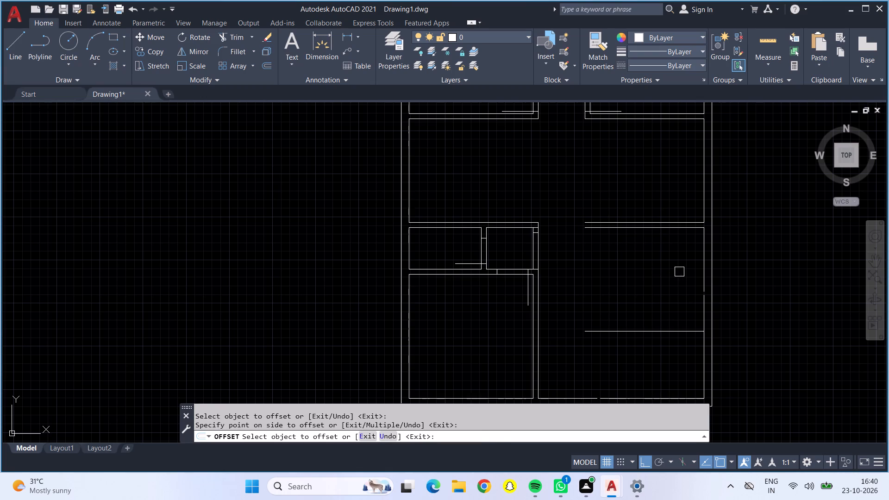
Offset both segments of the right outer wall's inner line 10' to the left.
{"action": "left_click", "coordinate": [701, 281]}
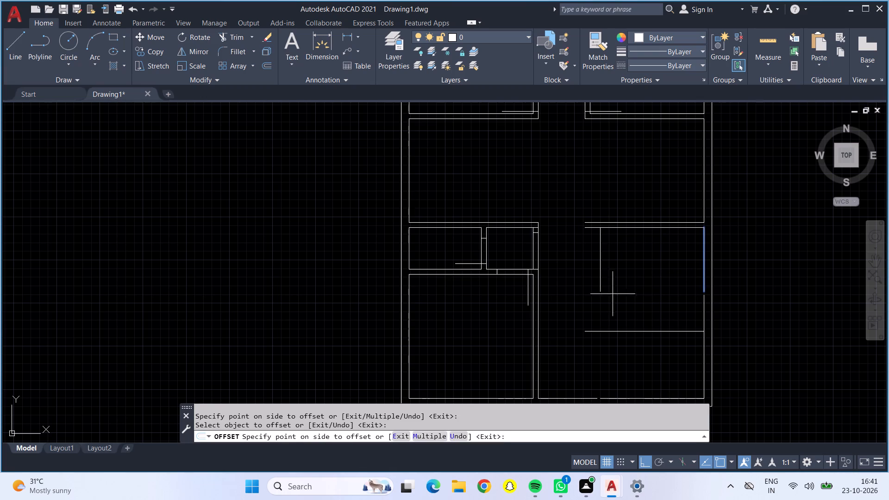
{"action": "left_click", "coordinate": [608, 292]}
{"action": "left_click", "coordinate": [701, 309]}
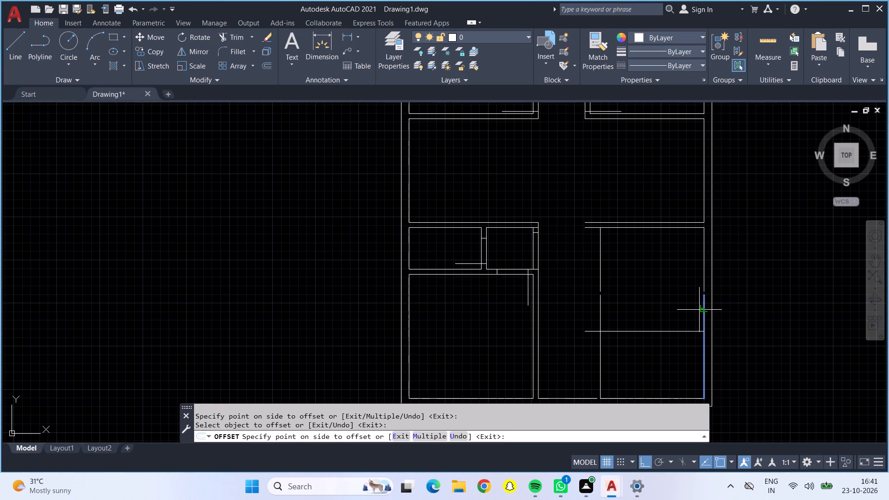
{"action": "left_click", "coordinate": [661, 311]}
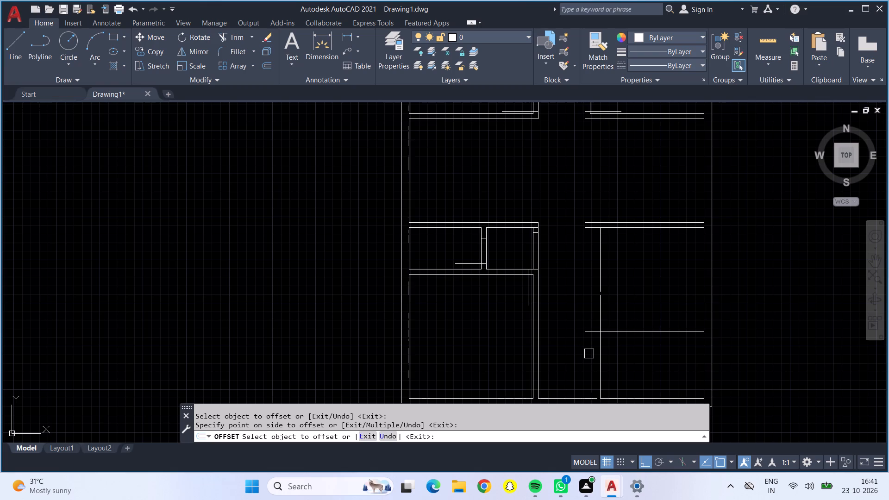
{"action": "key", "text": "Escape"}
Offset the two new vertical partition segments 6" to the left to form the wall thickness.
{"action": "key", "text": "o"}
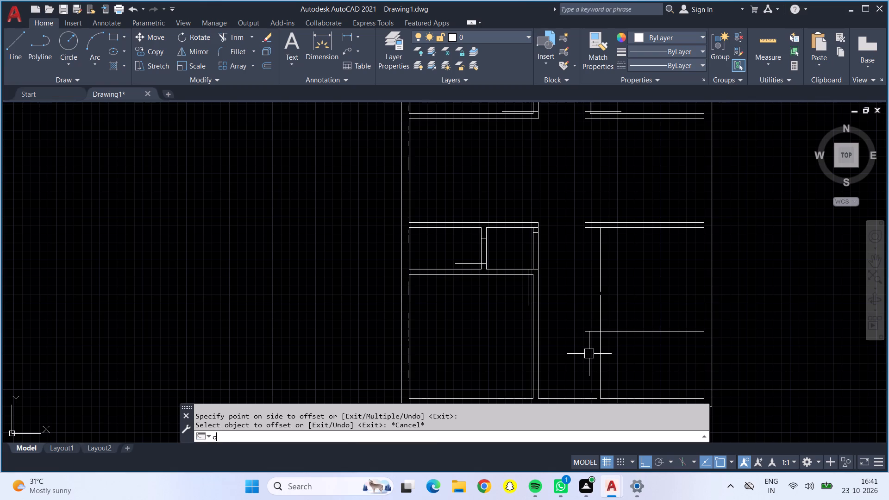
{"action": "key", "text": "Return"}
{"action": "key", "text": "6"}
{"action": "key", "text": "shift+quotedbl"}
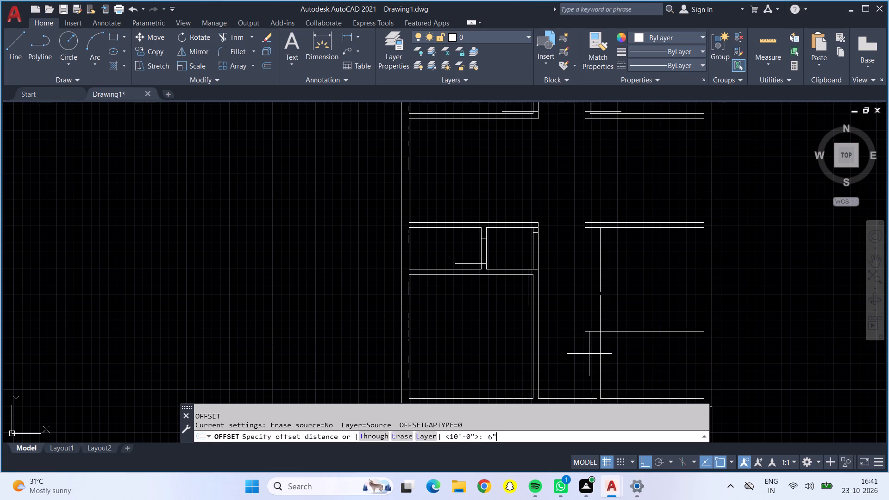
{"action": "key", "text": "Return"}
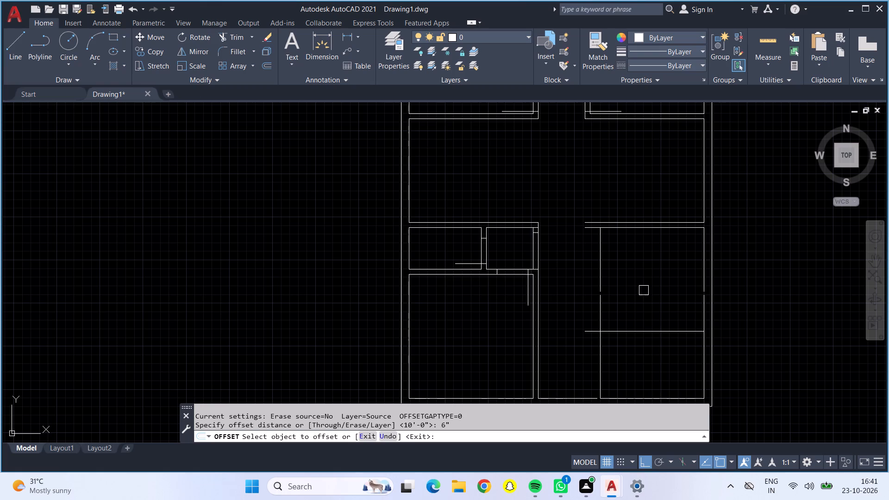
{"action": "left_click", "coordinate": [603, 272]}
{"action": "left_click", "coordinate": [582, 272]}
{"action": "left_click", "coordinate": [604, 295]}
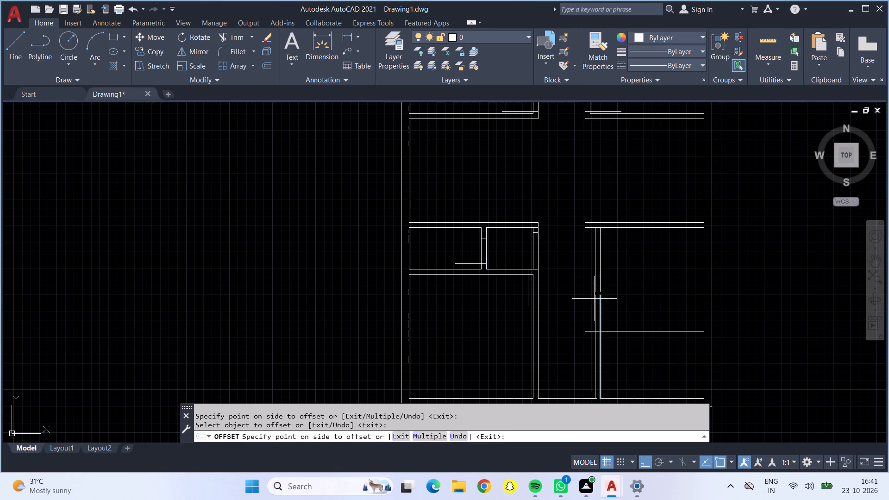
{"action": "left_click", "coordinate": [594, 299]}
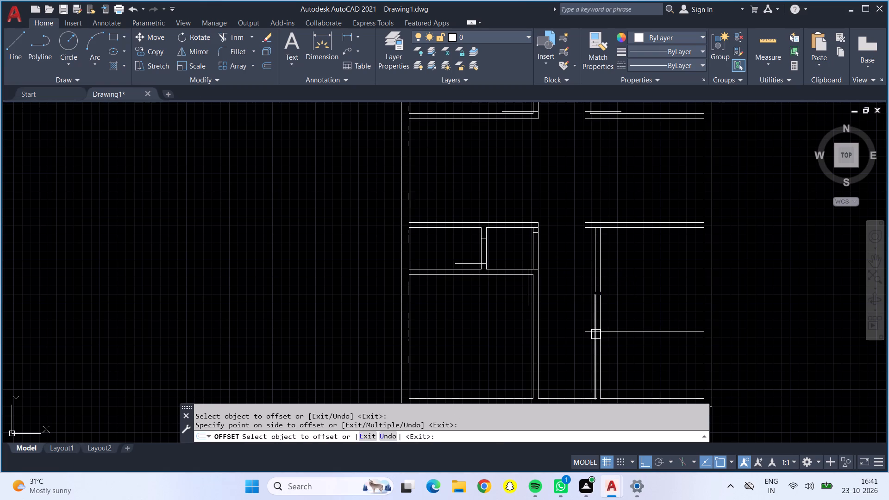
Offset the new horizontal partition line 6" both upward and downward.
{"action": "left_click", "coordinate": [629, 329]}
{"action": "left_click", "coordinate": [629, 329]}
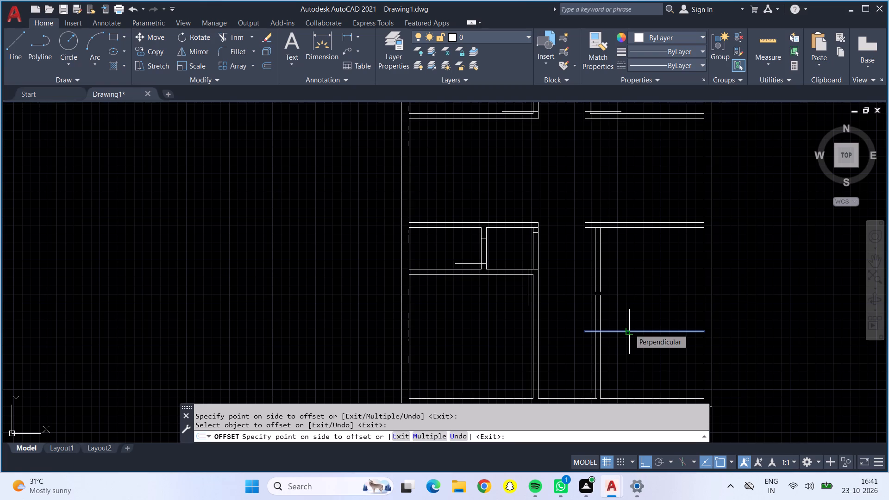
{"action": "left_click_drag", "start_coordinate": [629, 329], "coordinate": [631, 343]}
{"action": "left_click", "coordinate": [630, 333]}
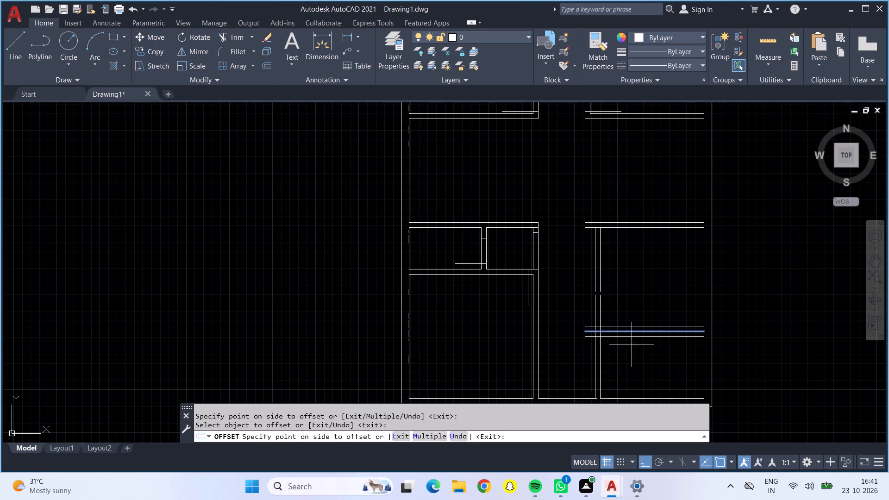
{"action": "left_click", "coordinate": [633, 346]}
Trim away all pieces of the extra line above the horizontal partition.
{"action": "left_click", "coordinate": [225, 36]}
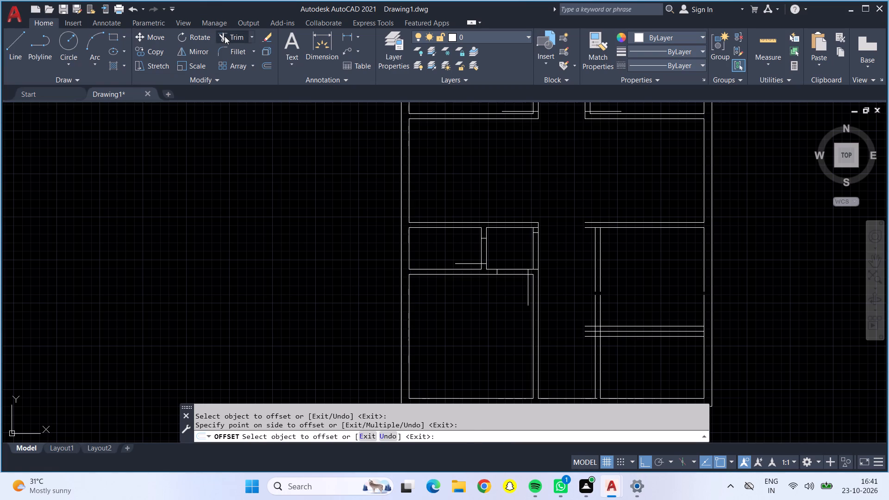
{"action": "left_click", "coordinate": [622, 325]}
{"action": "scroll", "coordinate": [592, 326], "scroll_direction": "up", "scroll_amount": 4}
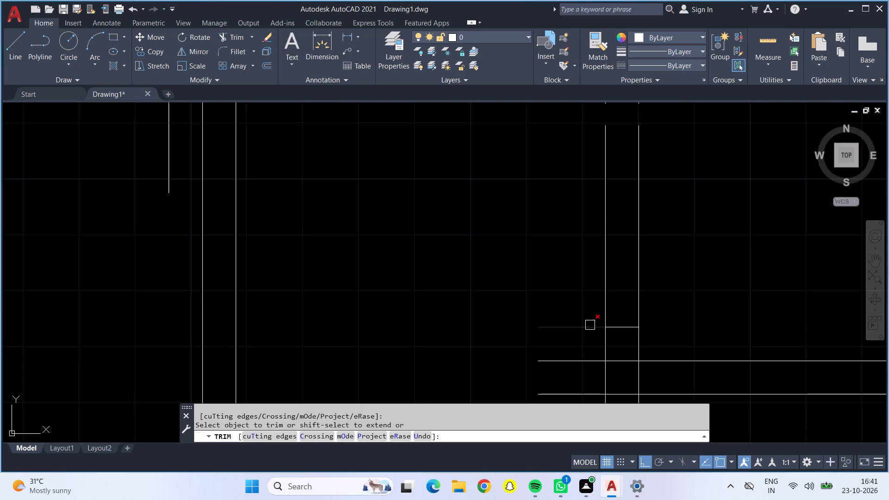
{"action": "left_click", "coordinate": [590, 325]}
{"action": "left_click", "coordinate": [615, 327]}
Clean up the horizontal partition's left junction by trimming the overhanging ends and the wall lines crossing inside it.
{"action": "scroll", "coordinate": [620, 353], "scroll_direction": "down", "scroll_amount": 3}
{"action": "middle_click_drag", "start_coordinate": [597, 342], "coordinate": [595, 331]}
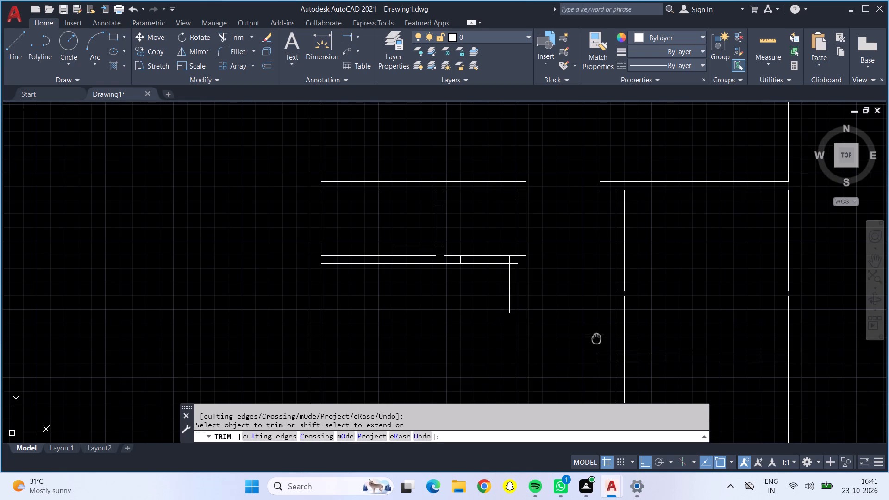
{"action": "middle_click_drag", "start_coordinate": [595, 331], "coordinate": [594, 313]}
{"action": "scroll", "coordinate": [594, 309], "scroll_direction": "up", "scroll_amount": 2}
{"action": "middle_click_drag", "start_coordinate": [597, 320], "coordinate": [587, 322]}
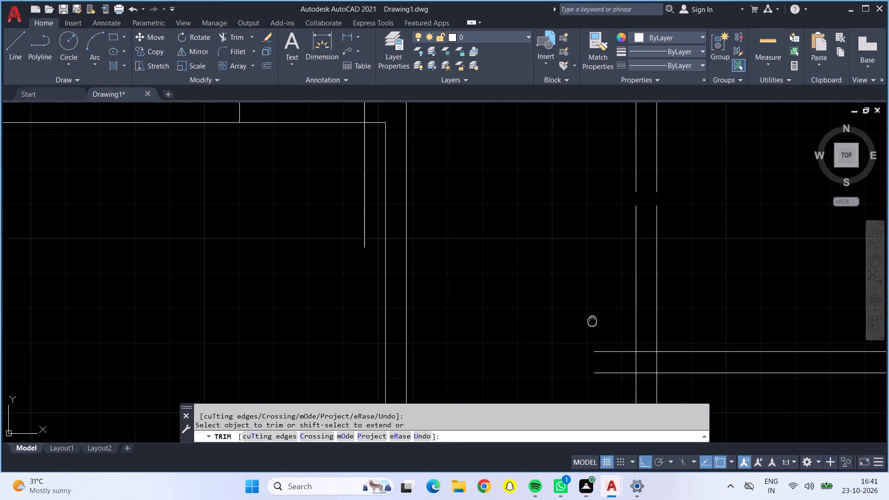
{"action": "middle_click_drag", "start_coordinate": [587, 322], "coordinate": [578, 275]}
{"action": "left_click_drag", "start_coordinate": [593, 278], "coordinate": [603, 355]}
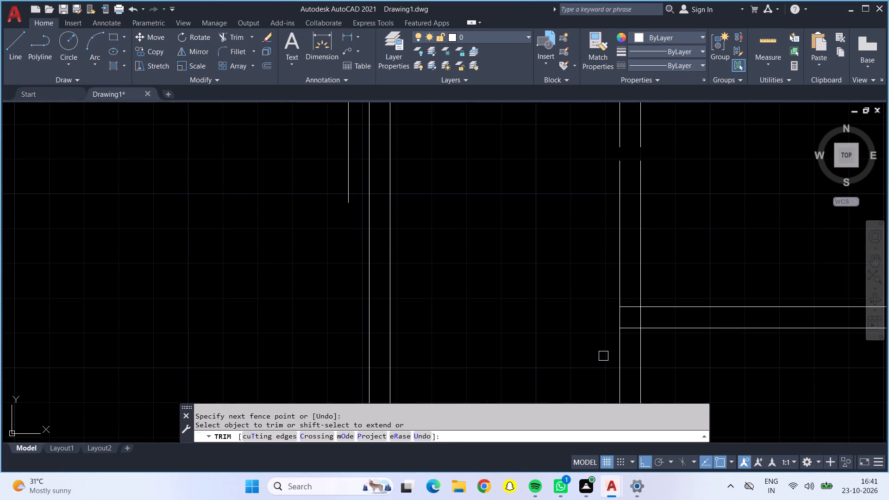
{"action": "scroll", "coordinate": [634, 306], "scroll_direction": "up", "scroll_amount": 2}
{"action": "left_click", "coordinate": [634, 306]}
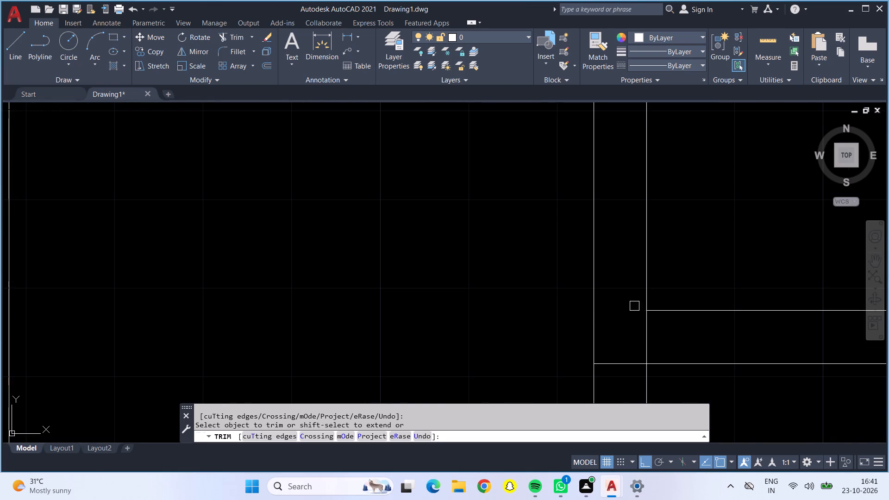
{"action": "left_click", "coordinate": [627, 360]}
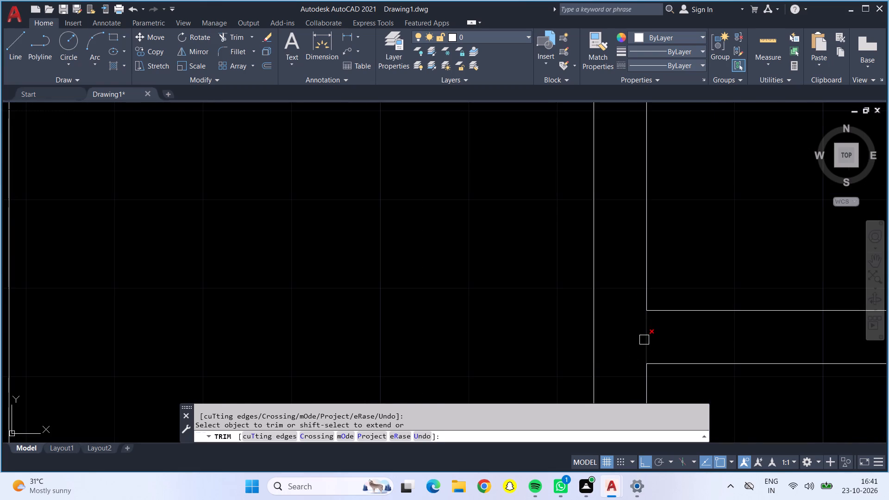
{"action": "left_click", "coordinate": [645, 340]}
Trim the top wall's lower line back to the inner face of the new vertical partition.
{"action": "scroll", "coordinate": [645, 336], "scroll_direction": "down", "scroll_amount": 4}
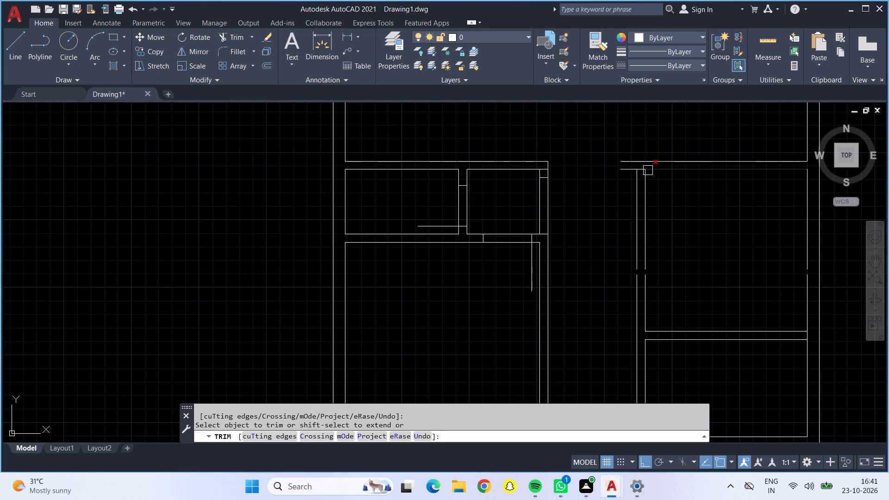
{"action": "scroll", "coordinate": [639, 169], "scroll_direction": "up", "scroll_amount": 3}
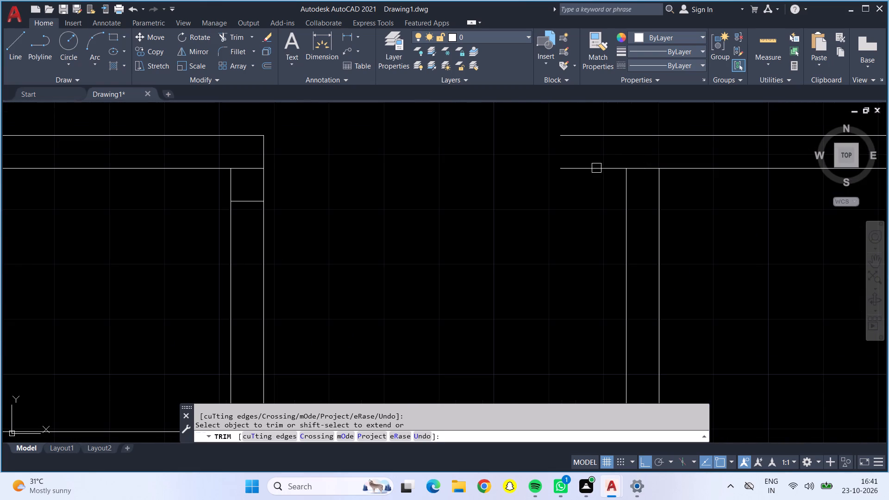
{"action": "left_click", "coordinate": [599, 174]}
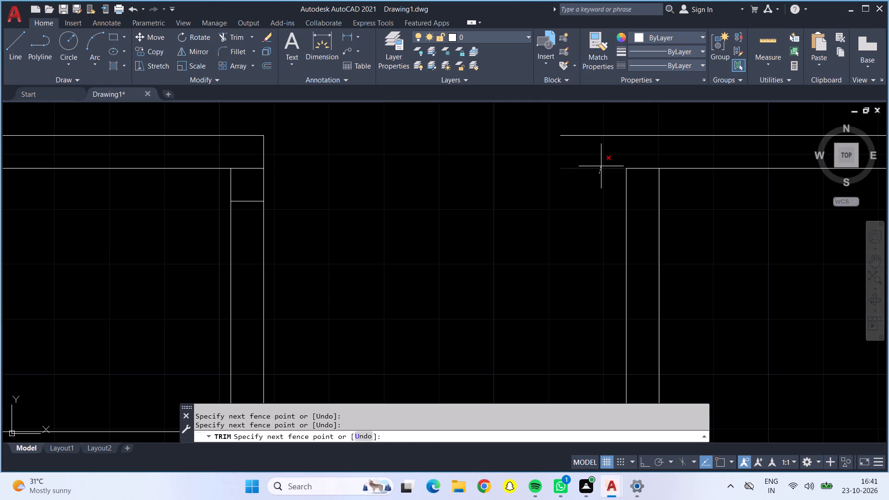
{"action": "left_click", "coordinate": [601, 166]}
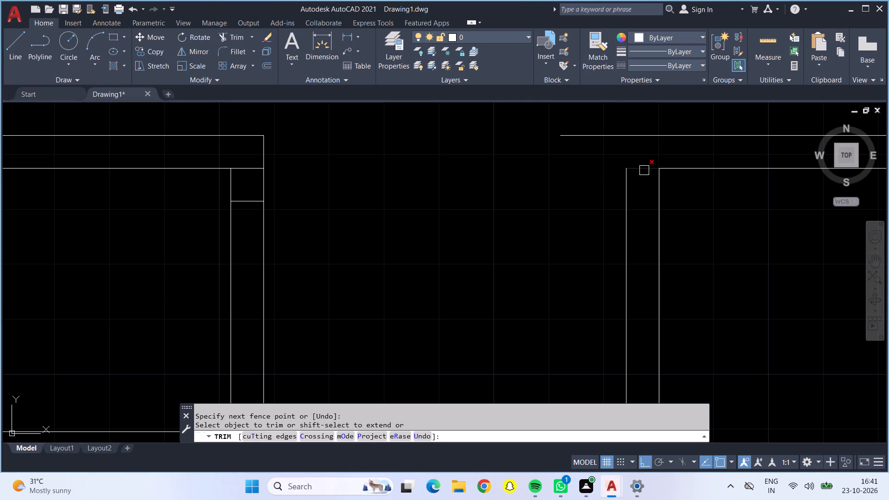
{"action": "left_click", "coordinate": [644, 170]}
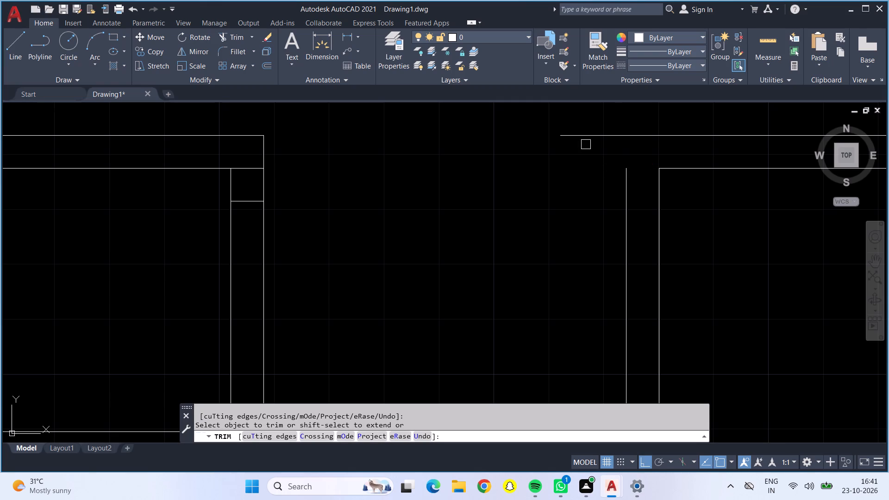
Close the room's upper-left outer corner by extending the partition's outer face up to the top wall with a line and trimming the overhang.
{"action": "left_click", "coordinate": [19, 43]}
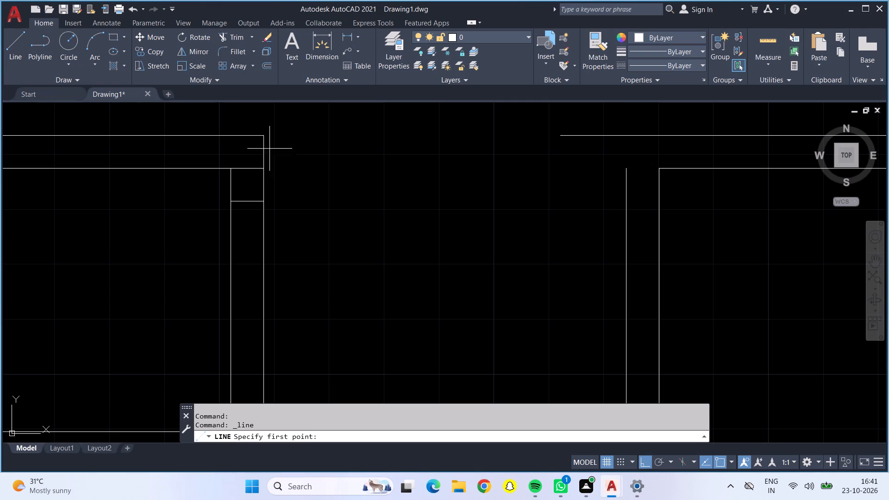
{"action": "left_click", "coordinate": [627, 168]}
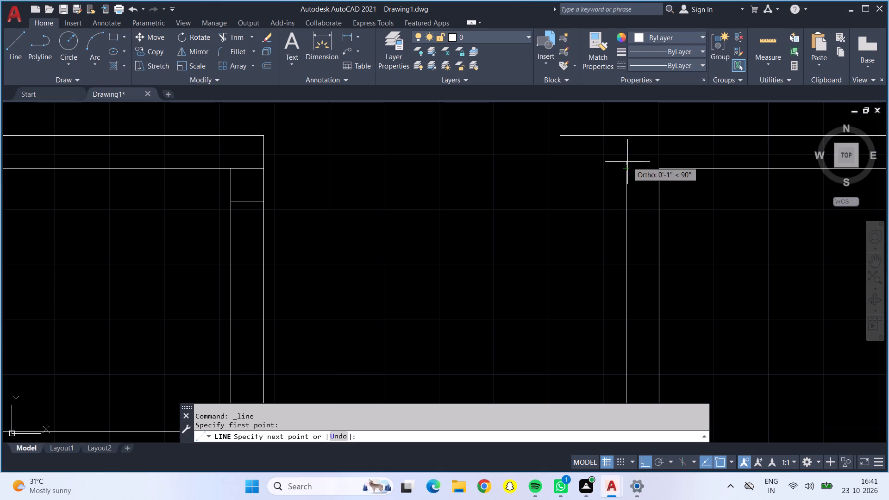
{"action": "left_click", "coordinate": [625, 134]}
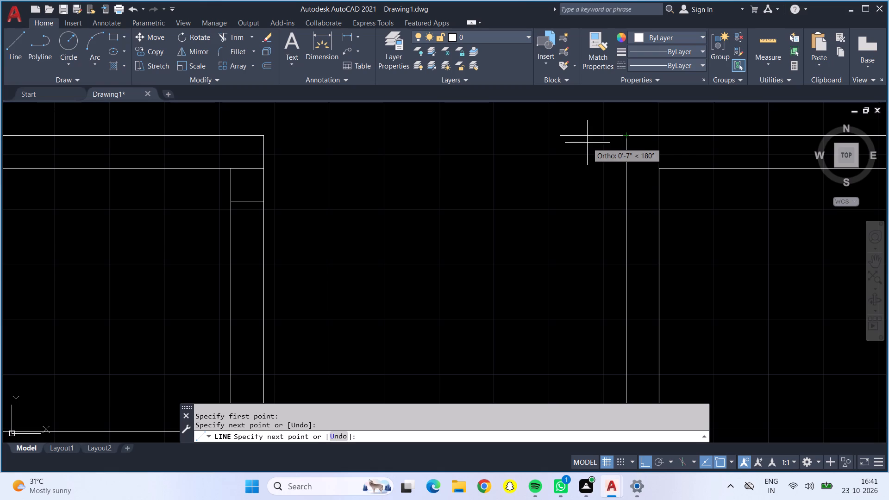
{"action": "key", "text": "Return"}
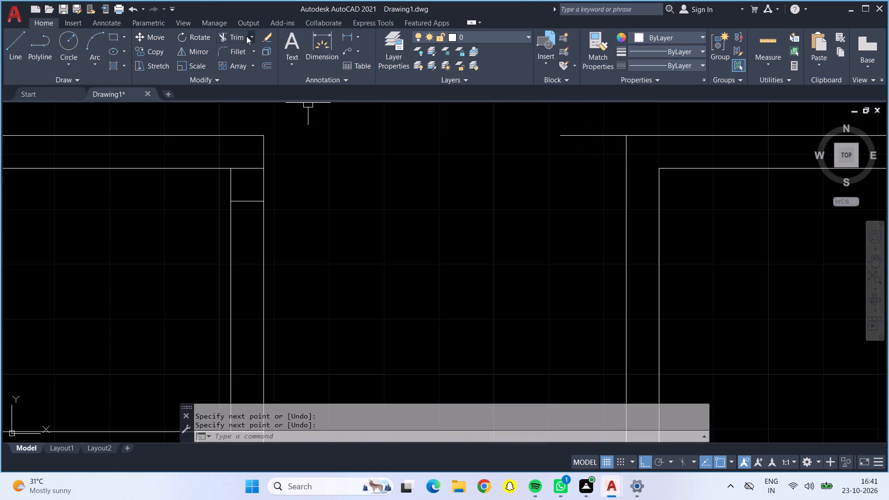
{"action": "left_click", "coordinate": [242, 37]}
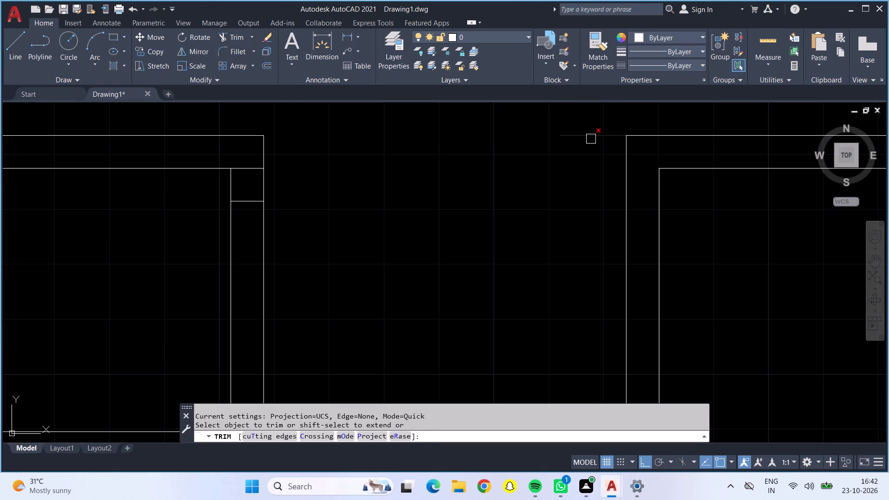
{"action": "left_click", "coordinate": [589, 139]}
Trim the right outer wall's inner line between the two horizontal partition lines.
{"action": "scroll", "coordinate": [589, 139], "scroll_direction": "down", "scroll_amount": 4}
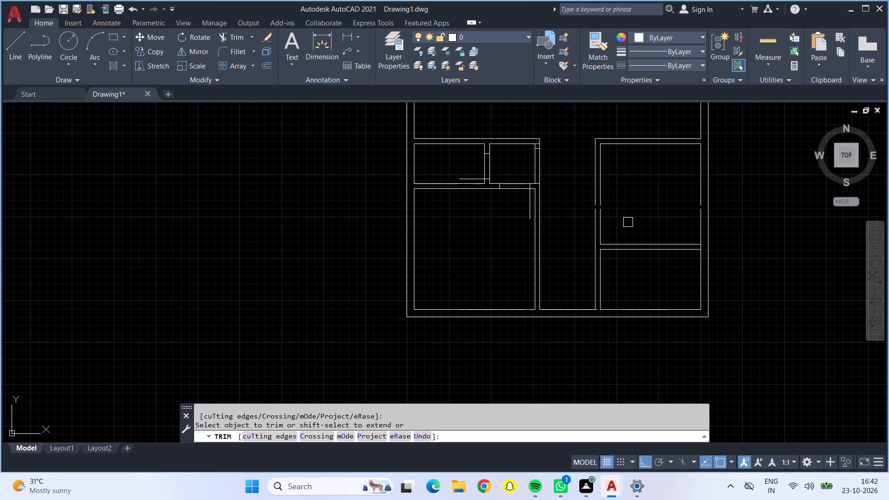
{"action": "scroll", "coordinate": [701, 270], "scroll_direction": "up", "scroll_amount": 3}
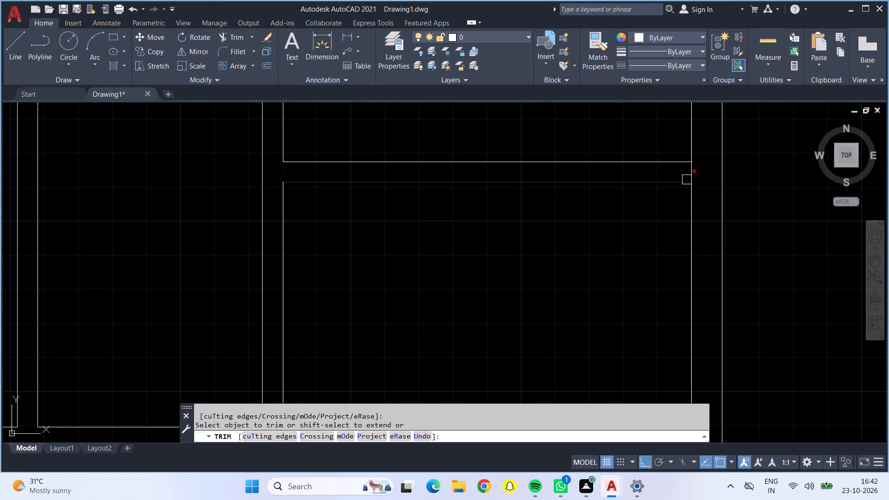
{"action": "scroll", "coordinate": [687, 178], "scroll_direction": "up", "scroll_amount": 3}
{"action": "left_click", "coordinate": [699, 172]}
{"action": "scroll", "coordinate": [698, 177], "scroll_direction": "down", "scroll_amount": 3}
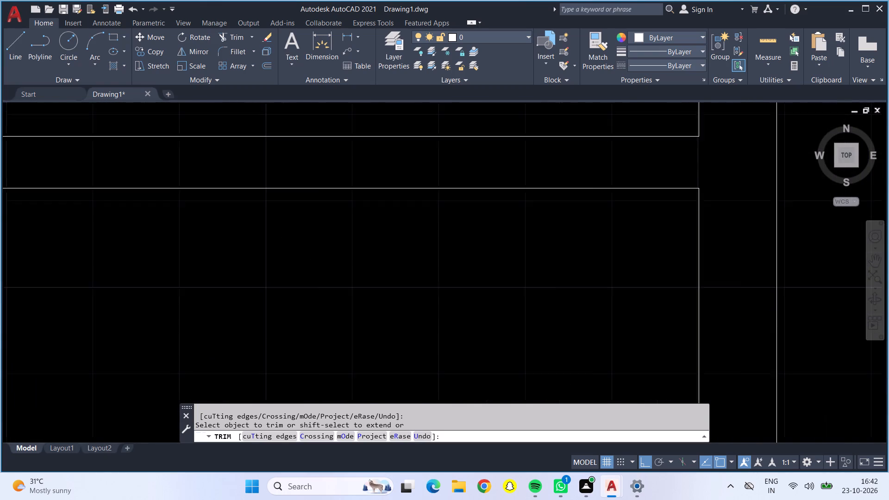
Close the lower-right room's lower-left outer corner by extending the horizontal partition's lower line to the vertical partition's outer face and trimming the line below.
{"action": "scroll", "coordinate": [698, 180], "scroll_direction": "down", "scroll_amount": 2}
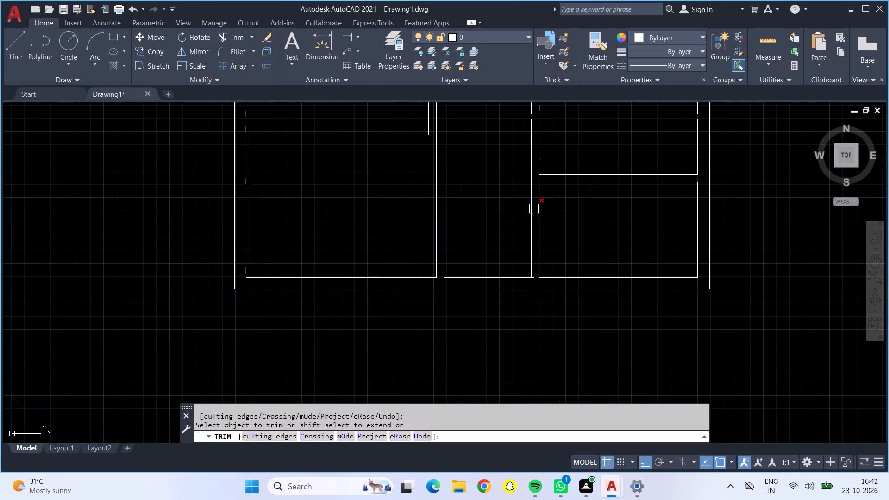
{"action": "left_click", "coordinate": [543, 215]}
{"action": "left_click", "coordinate": [13, 45]}
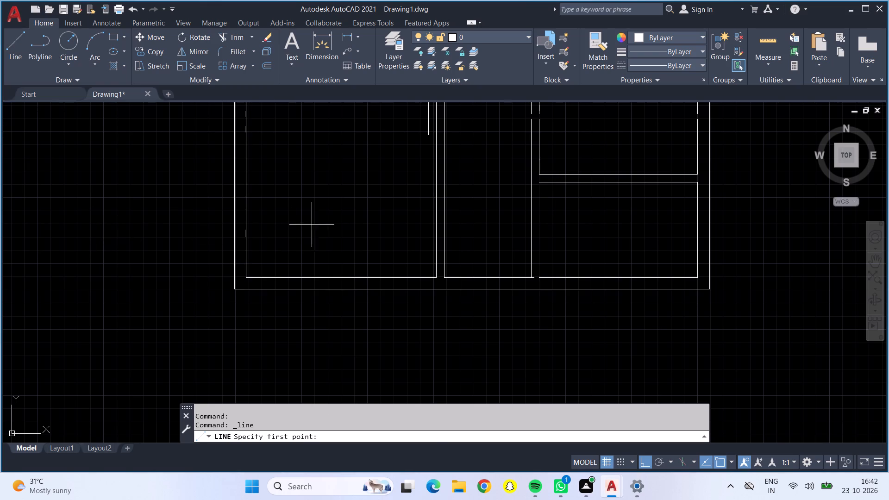
{"action": "left_click", "coordinate": [540, 182]}
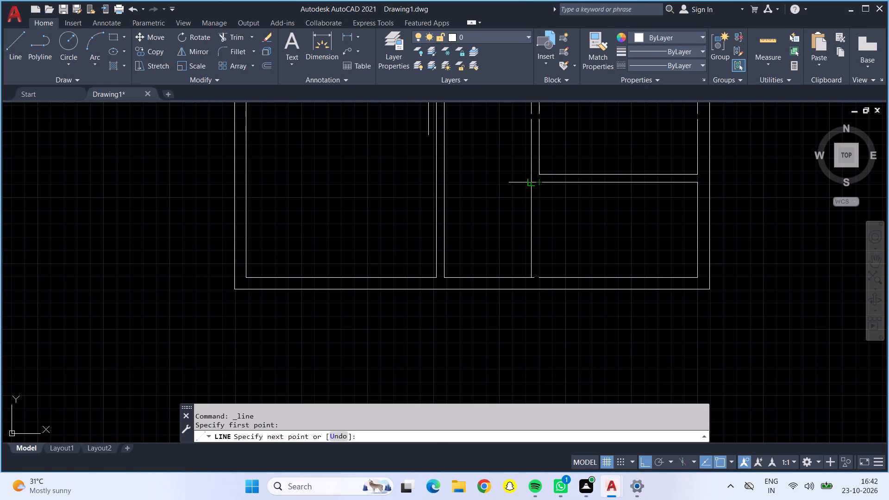
{"action": "left_click", "coordinate": [529, 181]}
{"action": "key", "text": "Return"}
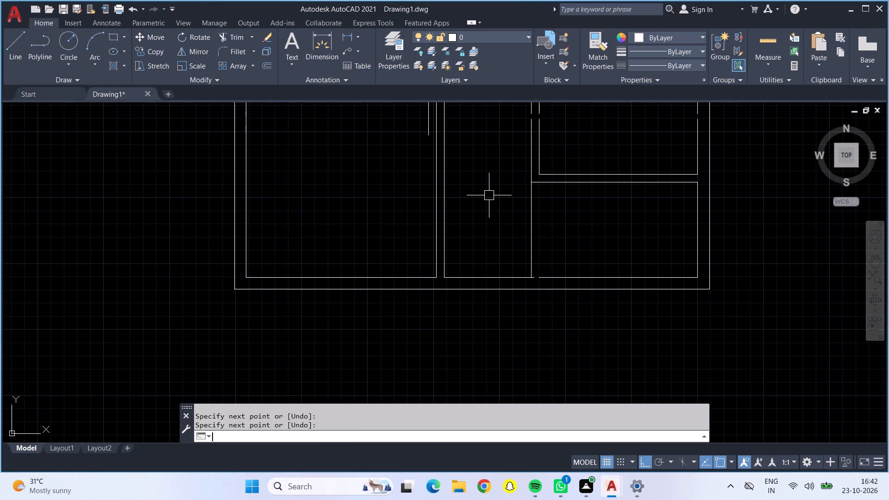
{"action": "left_click_drag", "start_coordinate": [222, 38], "coordinate": [231, 38]}
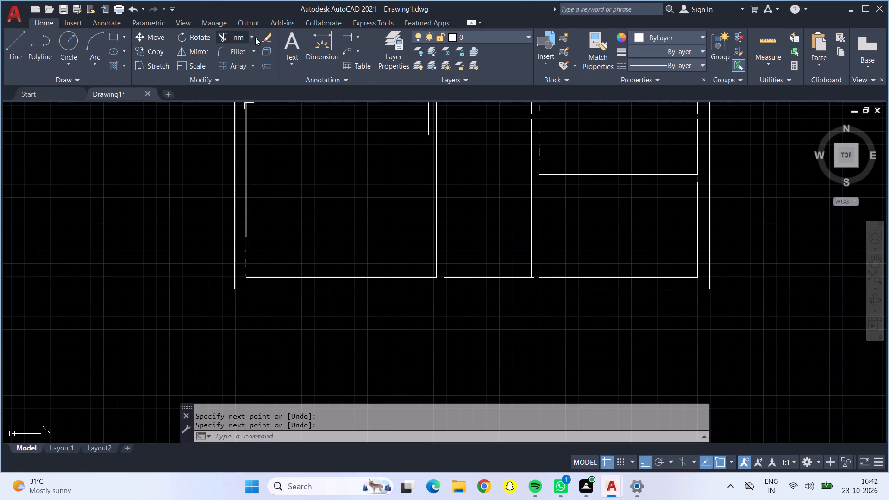
{"action": "left_click", "coordinate": [528, 200]}
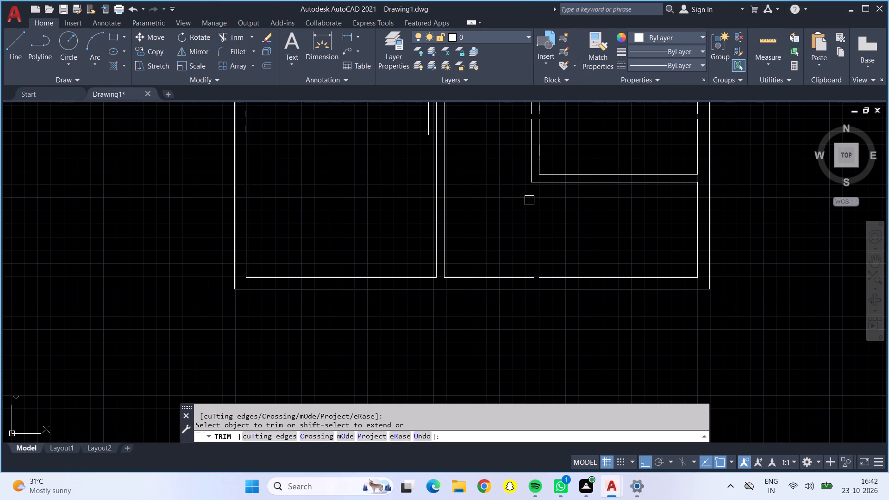
{"action": "middle_click_drag", "start_coordinate": [529, 200], "coordinate": [534, 237]}
{"action": "scroll", "coordinate": [534, 237], "scroll_direction": "down", "scroll_amount": 2}
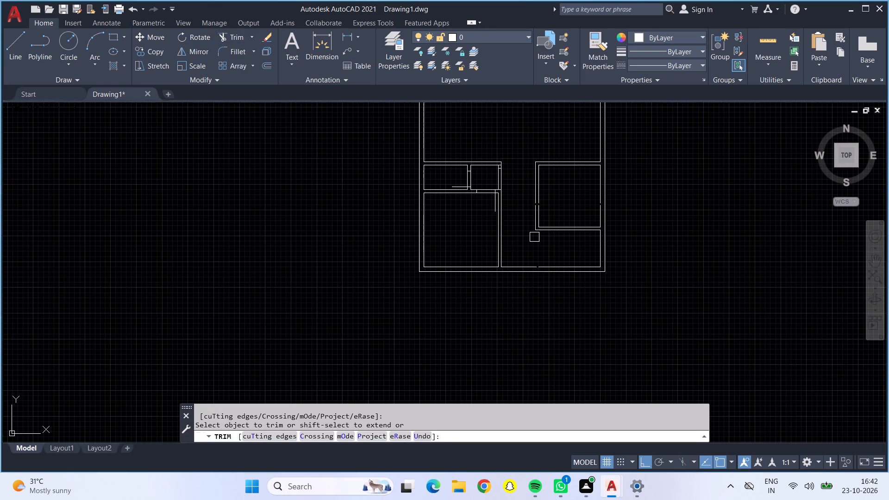
{"action": "scroll", "coordinate": [534, 237], "scroll_direction": "up", "scroll_amount": 2}
{"action": "key", "text": "Return"}
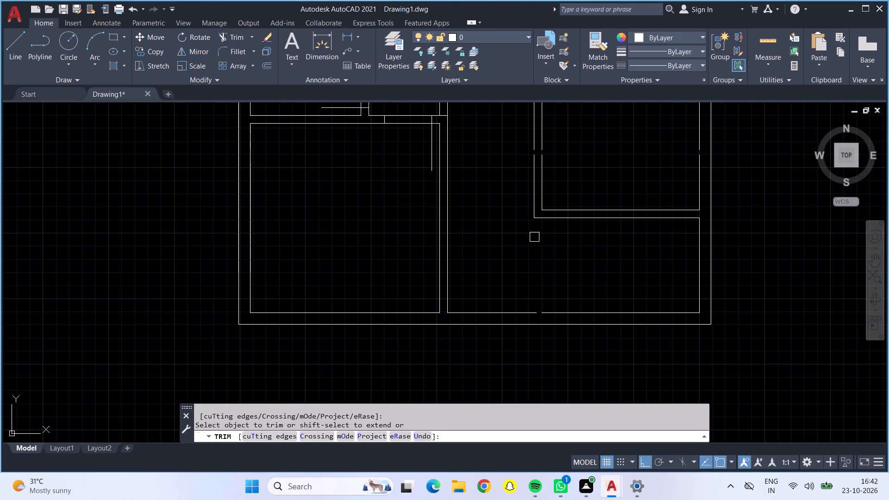
Bridge the small gaps in both faces of the 10' by 10' room's left partition with short vertical lines.
{"action": "left_click", "coordinate": [17, 53]}
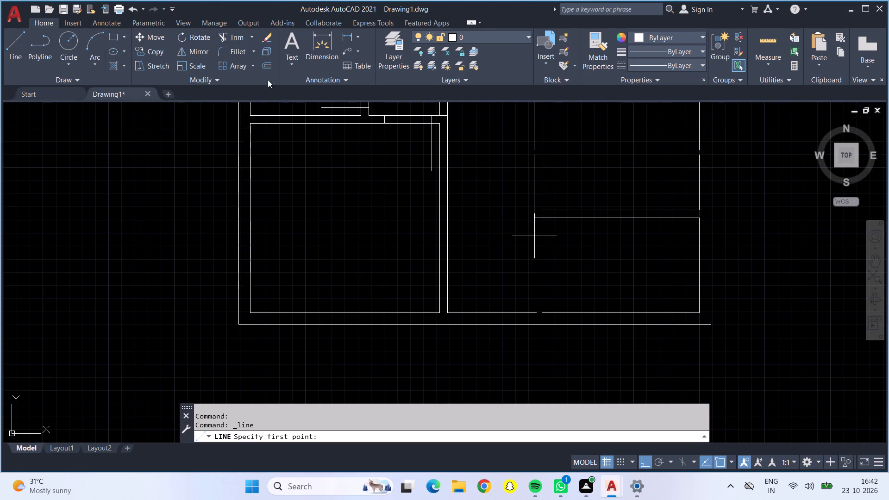
{"action": "scroll", "coordinate": [531, 142], "scroll_direction": "up", "scroll_amount": 4}
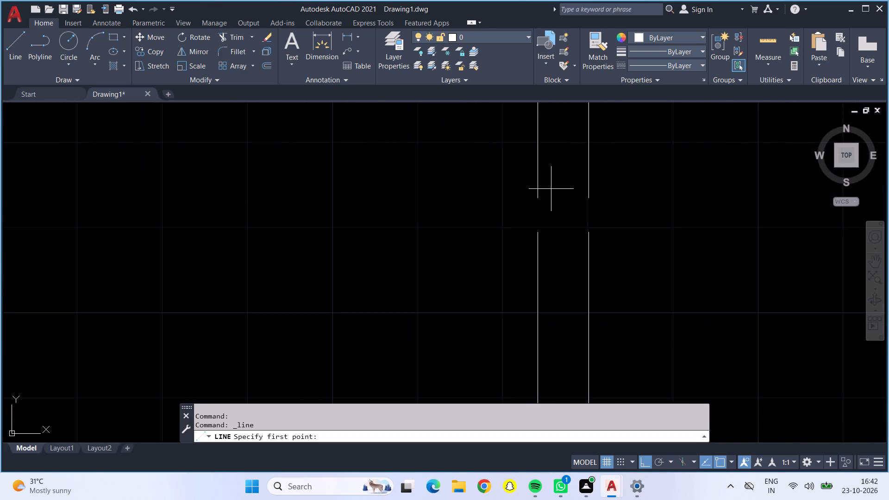
{"action": "left_click", "coordinate": [538, 195]}
{"action": "left_click", "coordinate": [536, 232]}
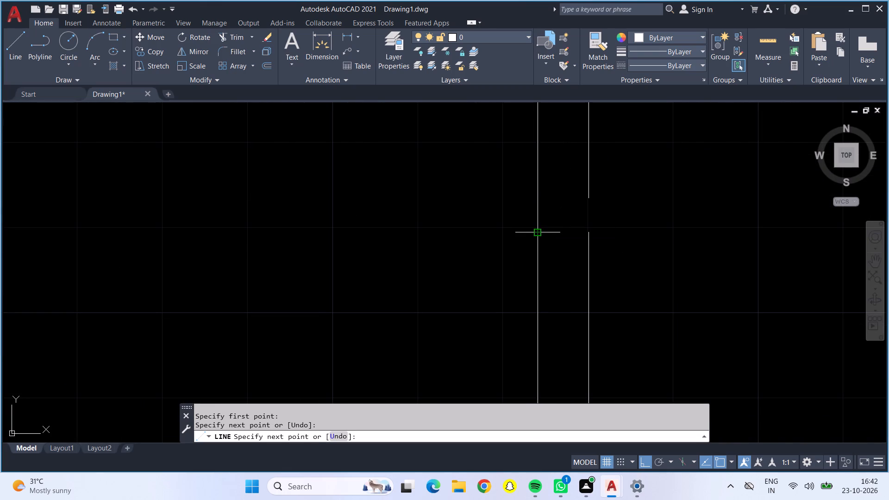
{"action": "key", "text": "Return"}
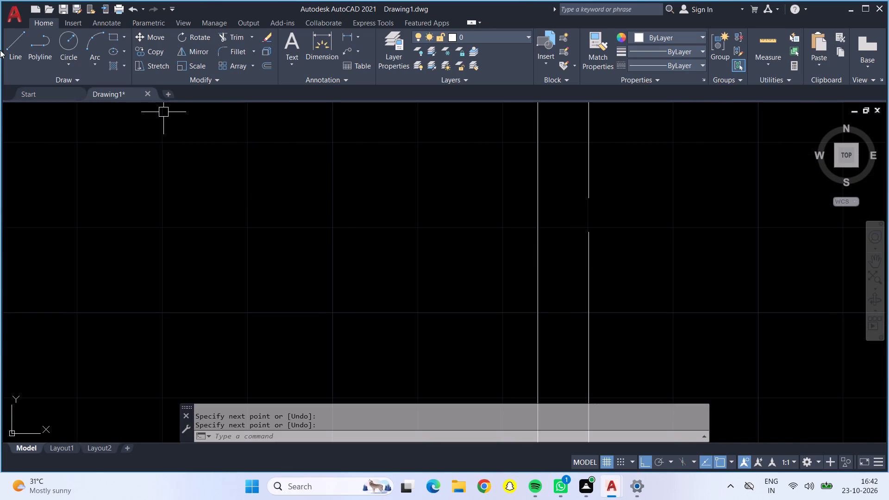
{"action": "left_click", "coordinate": [15, 52]}
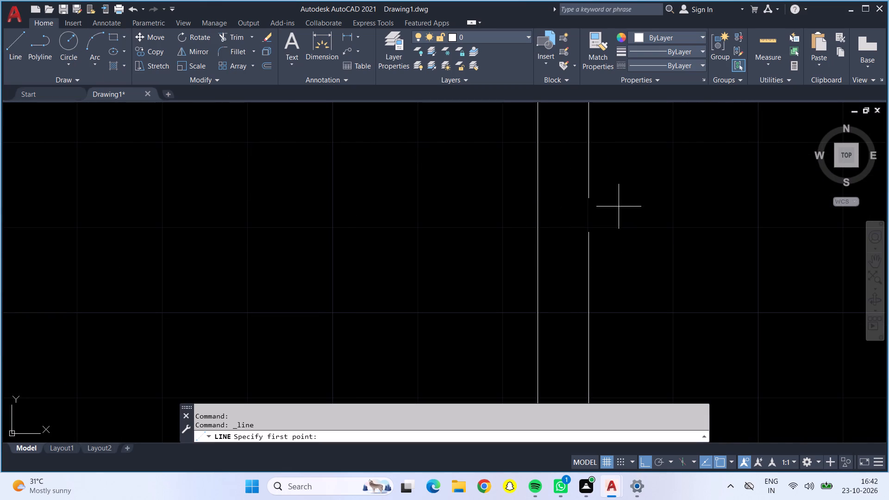
{"action": "left_click", "coordinate": [590, 194]}
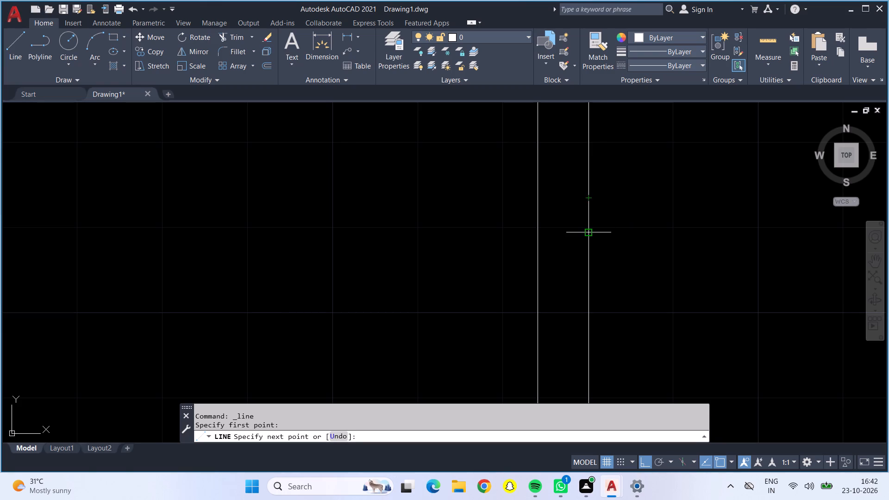
{"action": "left_click", "coordinate": [591, 234]}
{"action": "key", "text": "Return"}
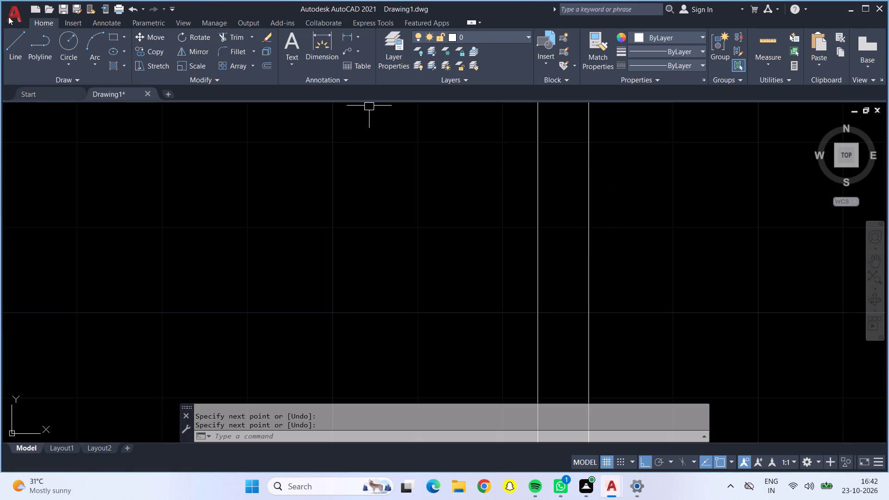
Bridge the gap in the right outer wall's inner line beside the 10' by 10' room with a short line.
{"action": "left_click", "coordinate": [14, 49]}
{"action": "scroll", "coordinate": [888, 322], "scroll_direction": "down", "scroll_amount": 2}
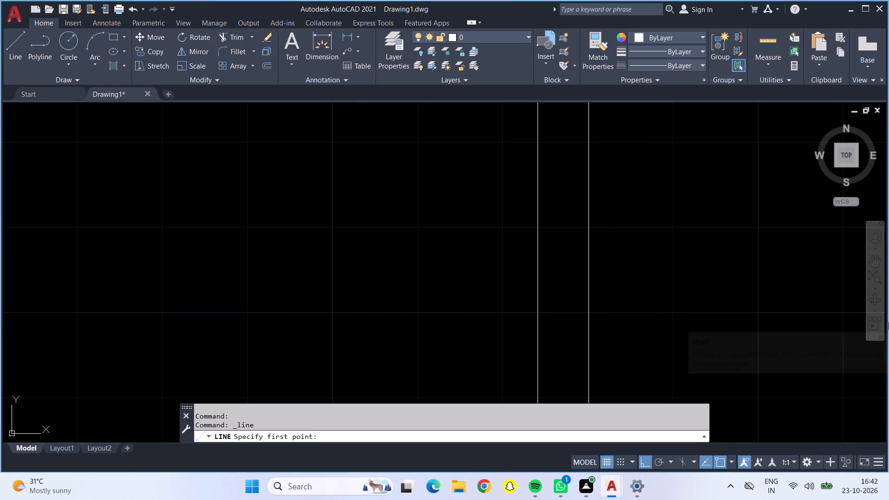
{"action": "scroll", "coordinate": [869, 335], "scroll_direction": "down", "scroll_amount": 2}
{"action": "scroll", "coordinate": [819, 331], "scroll_direction": "down", "scroll_amount": 1}
{"action": "middle_click_drag", "start_coordinate": [819, 331], "coordinate": [298, 303]}
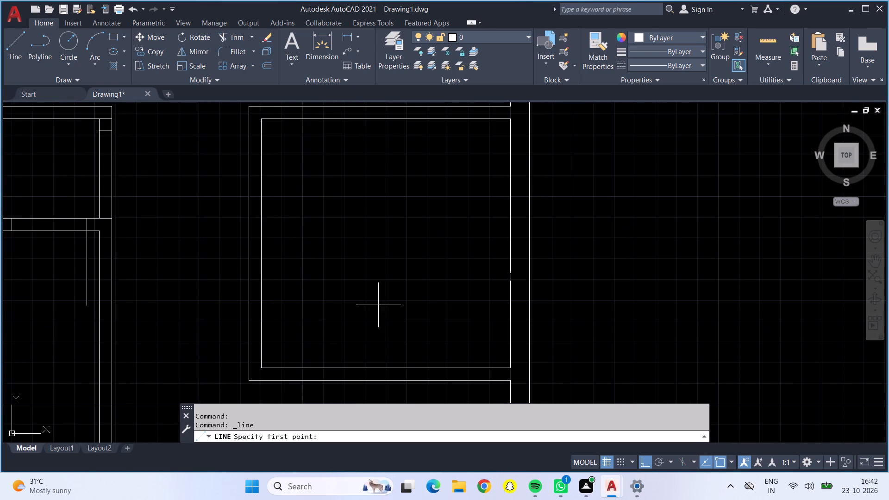
{"action": "scroll", "coordinate": [514, 270], "scroll_direction": "up", "scroll_amount": 3}
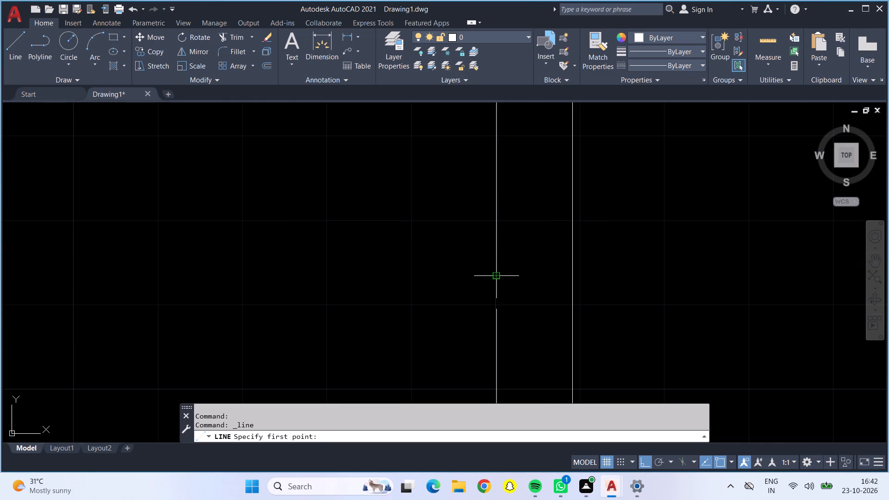
{"action": "left_click", "coordinate": [496, 277]}
{"action": "left_click", "coordinate": [496, 305]}
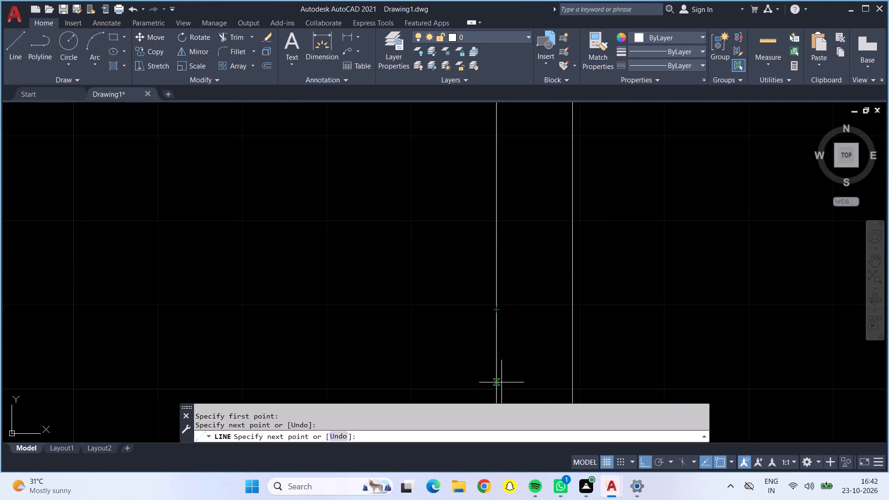
{"action": "key", "text": "Return"}
Bridge the gap in the bottom outer wall's inner line below the 10' by 10' room with a short line.
{"action": "scroll", "coordinate": [461, 327], "scroll_direction": "down", "scroll_amount": 3}
{"action": "middle_click_drag", "start_coordinate": [319, 279], "coordinate": [319, 164]}
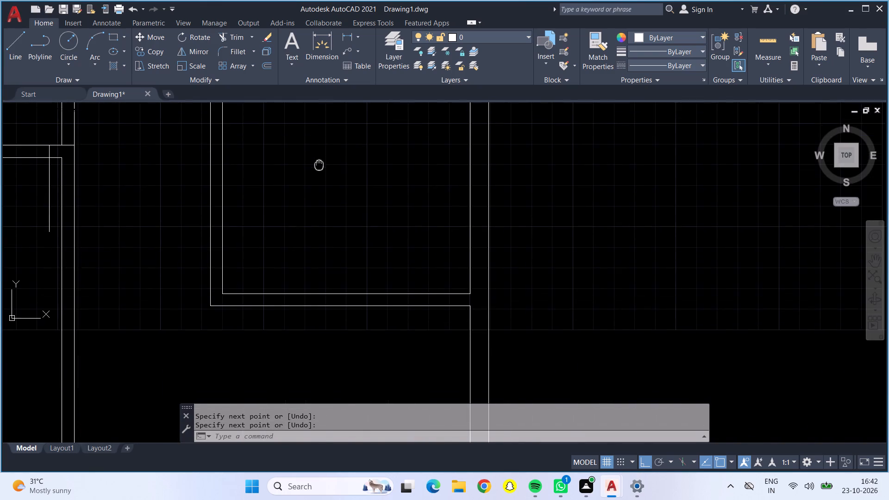
{"action": "middle_click_drag", "start_coordinate": [319, 164], "coordinate": [319, 162]}
{"action": "left_click", "coordinate": [18, 50]}
{"action": "scroll", "coordinate": [252, 306], "scroll_direction": "down", "scroll_amount": 2}
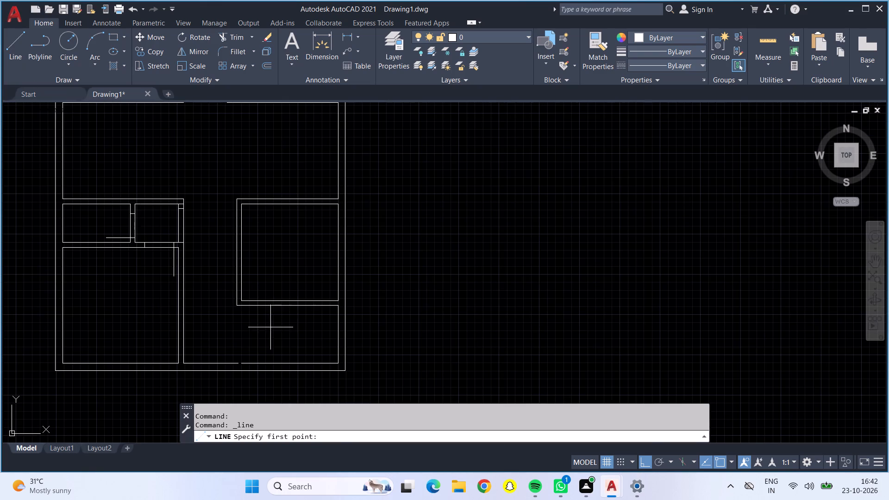
{"action": "scroll", "coordinate": [235, 364], "scroll_direction": "up", "scroll_amount": 5}
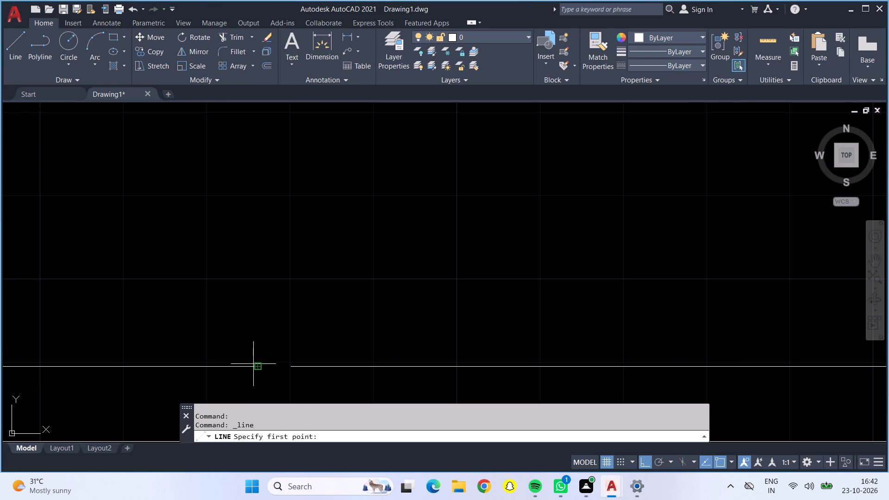
{"action": "left_click", "coordinate": [256, 366]}
{"action": "left_click", "coordinate": [292, 367]}
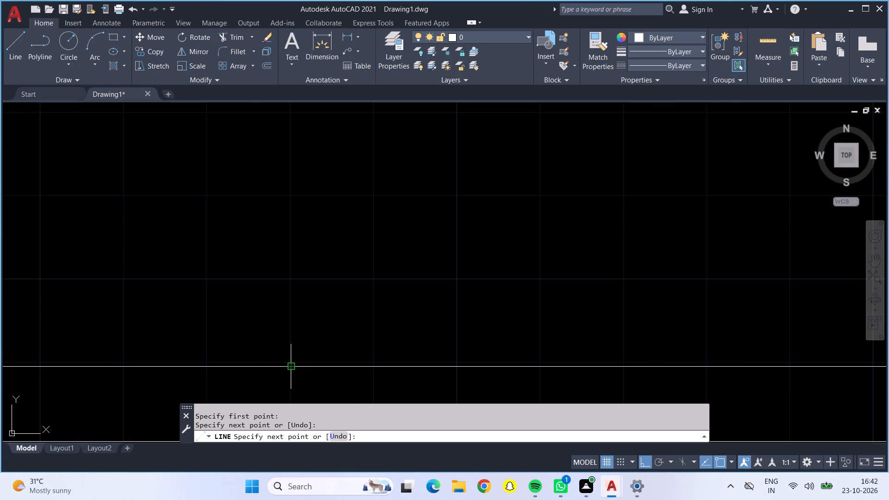
{"action": "key", "text": "Return"}
{"action": "scroll", "coordinate": [272, 332], "scroll_direction": "down", "scroll_amount": 2}
{"action": "scroll", "coordinate": [433, 269], "scroll_direction": "down", "scroll_amount": 2}
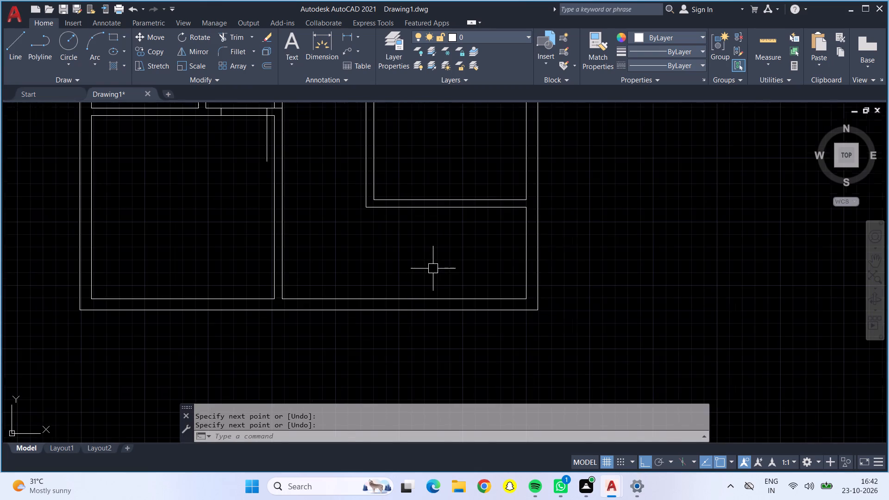
Check the plan's clear distances with Quick measure across the central hall, the vertical passage and the lower-left room.
{"action": "middle_click_drag", "start_coordinate": [420, 257], "coordinate": [518, 395]}
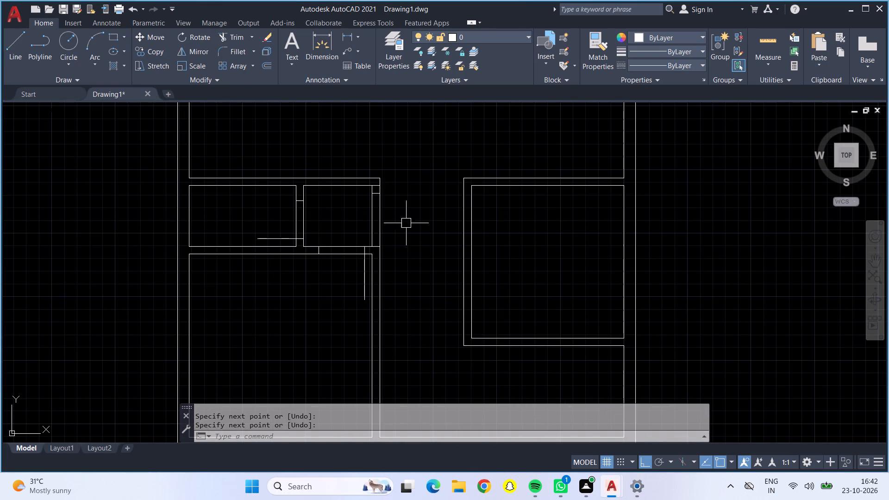
{"action": "scroll", "coordinate": [431, 213], "scroll_direction": "down", "scroll_amount": 1}
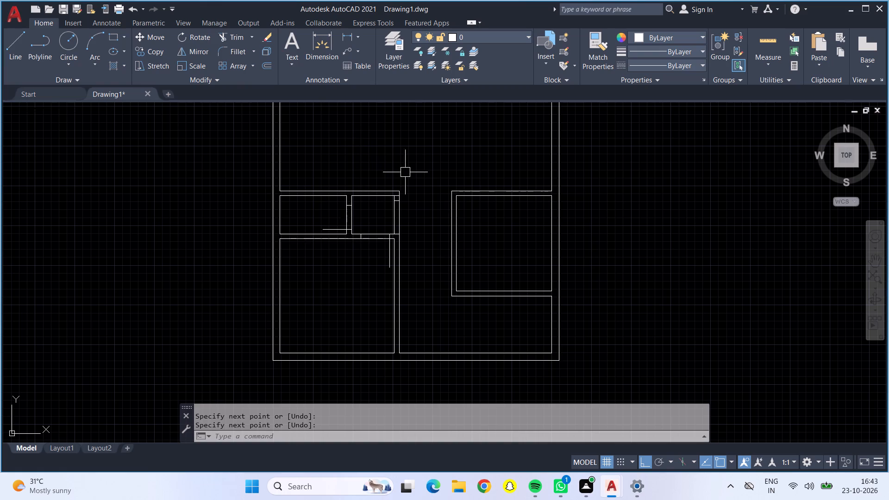
{"action": "middle_click_drag", "start_coordinate": [423, 174], "coordinate": [418, 212]}
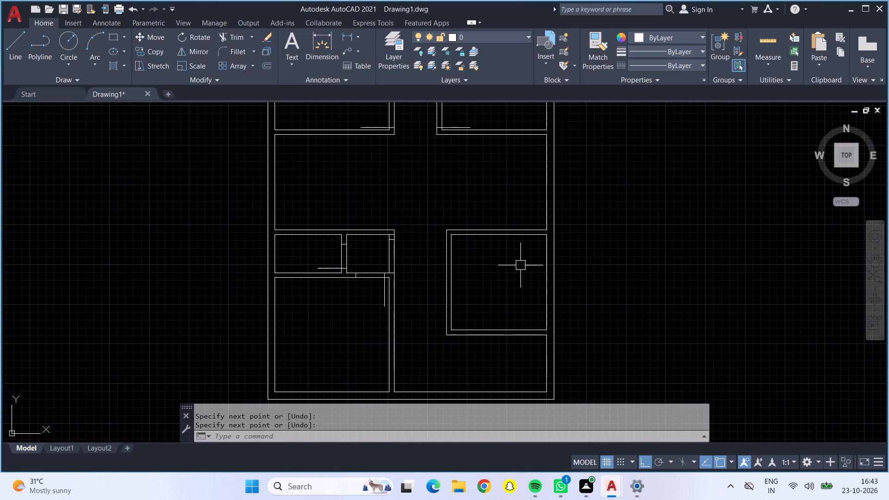
{"action": "middle_click_drag", "start_coordinate": [517, 267], "coordinate": [535, 400]}
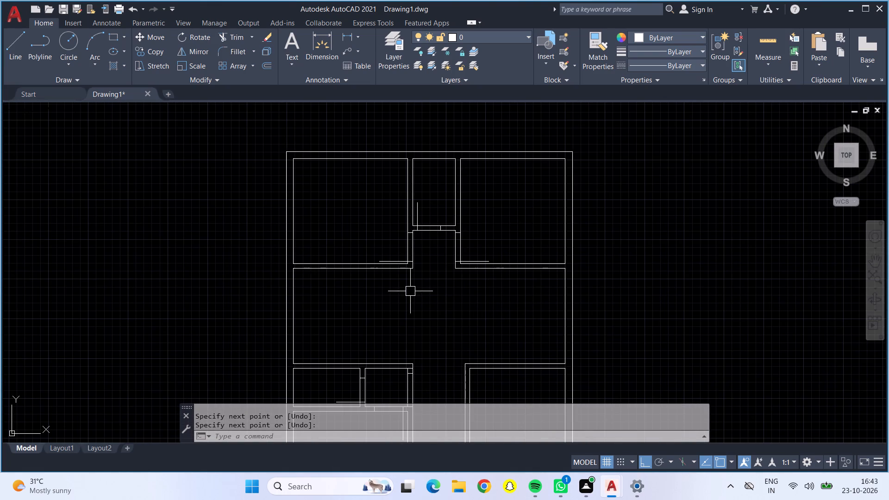
{"action": "left_click", "coordinate": [765, 40]}
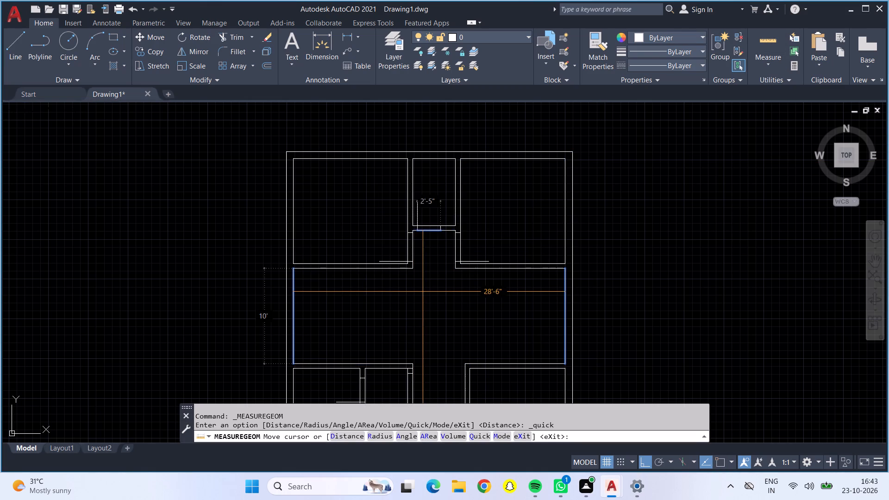
{"action": "middle_click_drag", "start_coordinate": [430, 293], "coordinate": [426, 199]}
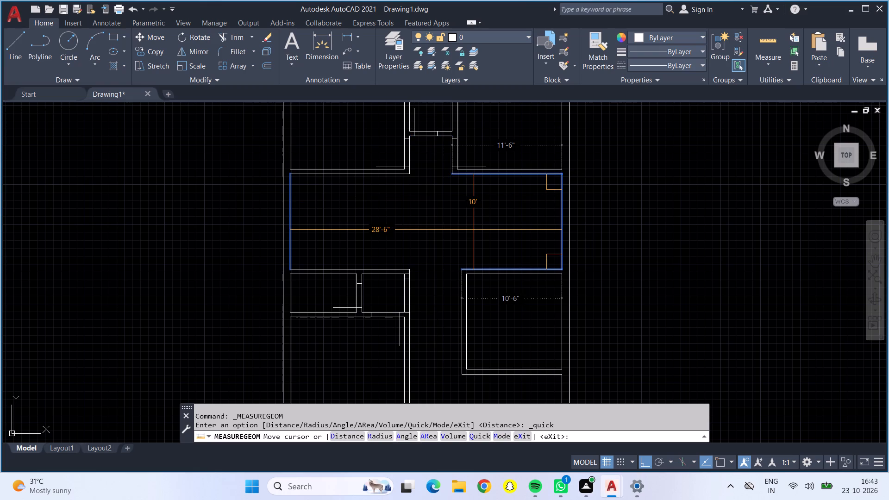
{"action": "scroll", "coordinate": [436, 224], "scroll_direction": "down", "scroll_amount": 1}
{"action": "middle_click_drag", "start_coordinate": [436, 224], "coordinate": [432, 181]}
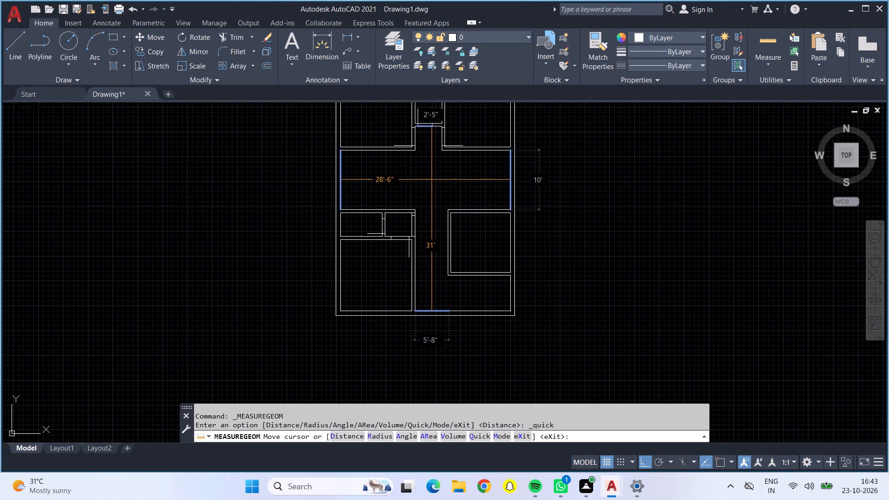
{"action": "scroll", "coordinate": [432, 180], "scroll_direction": "up", "scroll_amount": 2}
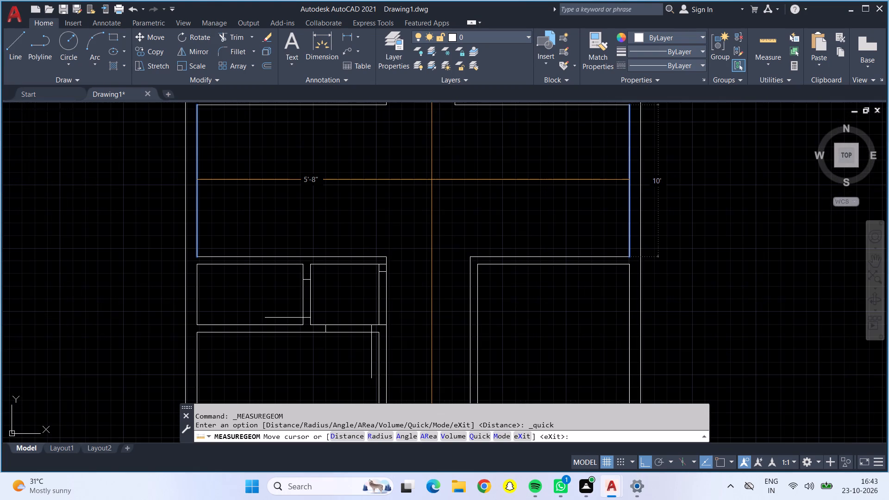
{"action": "scroll", "coordinate": [432, 180], "scroll_direction": "down", "scroll_amount": 1}
{"action": "scroll", "coordinate": [432, 180], "scroll_direction": "up", "scroll_amount": 1}
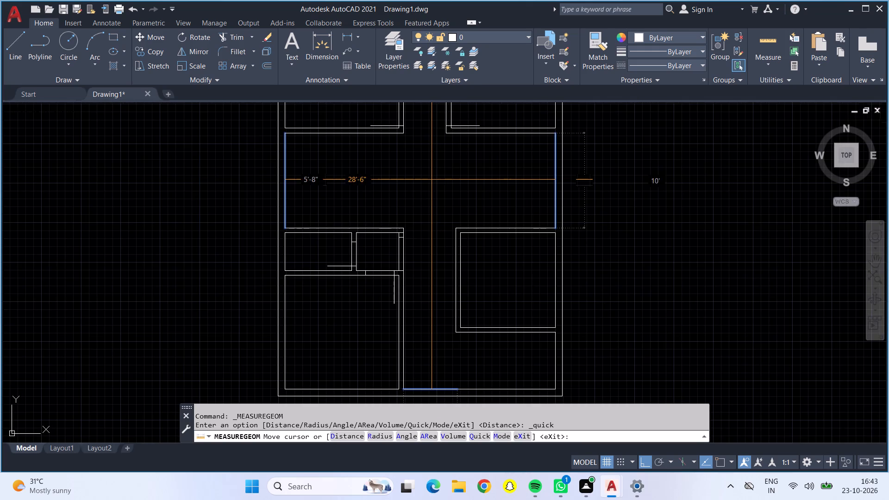
{"action": "scroll", "coordinate": [432, 180], "scroll_direction": "up", "scroll_amount": 2}
{"action": "scroll", "coordinate": [432, 180], "scroll_direction": "down", "scroll_amount": 2}
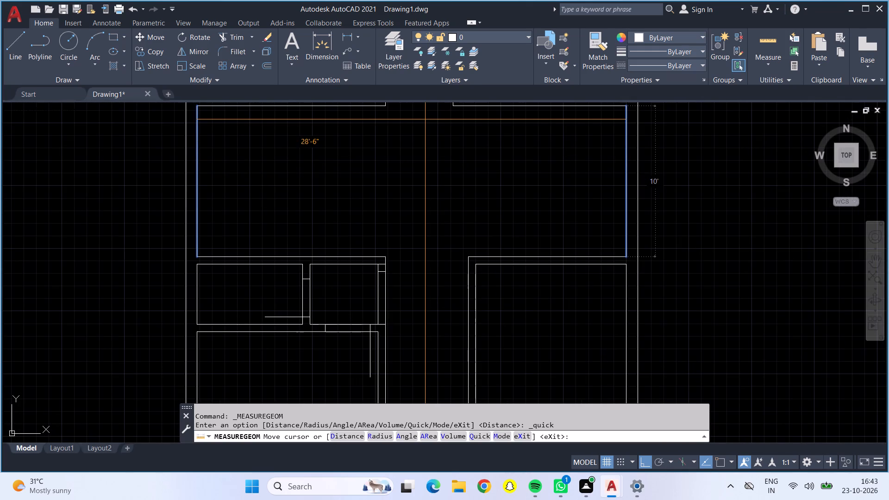
{"action": "middle_click_drag", "start_coordinate": [425, 117], "coordinate": [436, 168]}
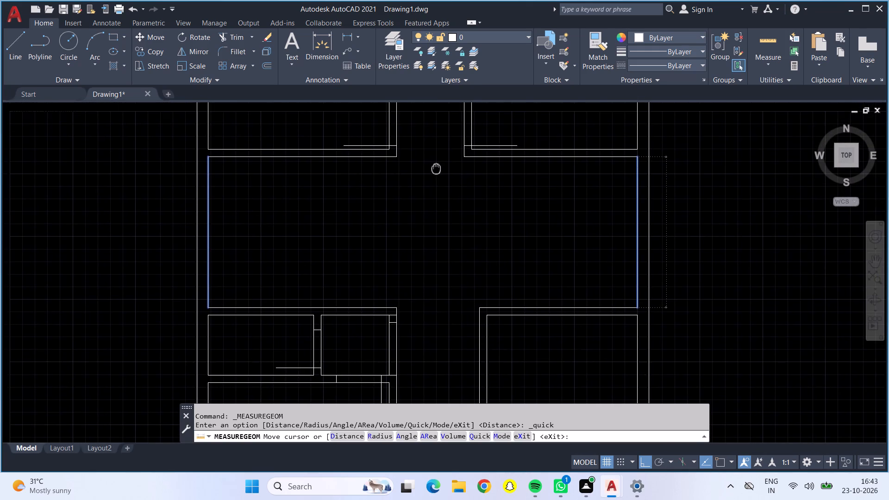
{"action": "scroll", "coordinate": [436, 168], "scroll_direction": "down", "scroll_amount": 1}
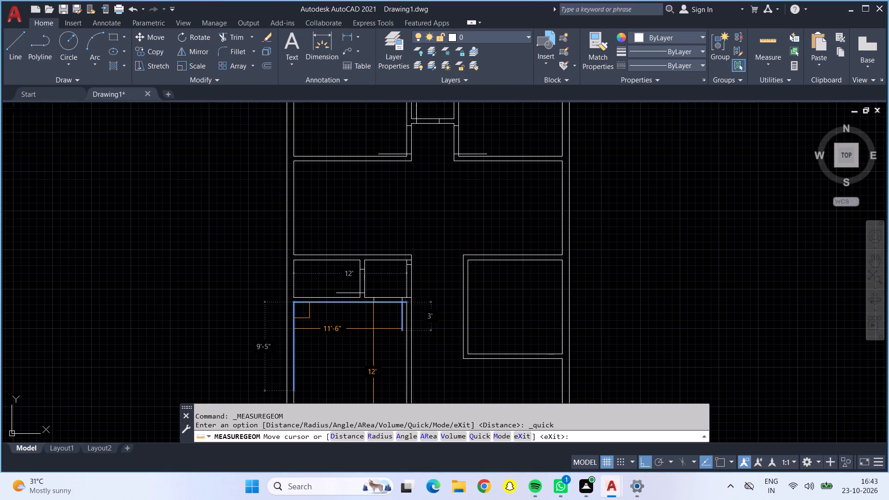
{"action": "key", "text": "Escape"}
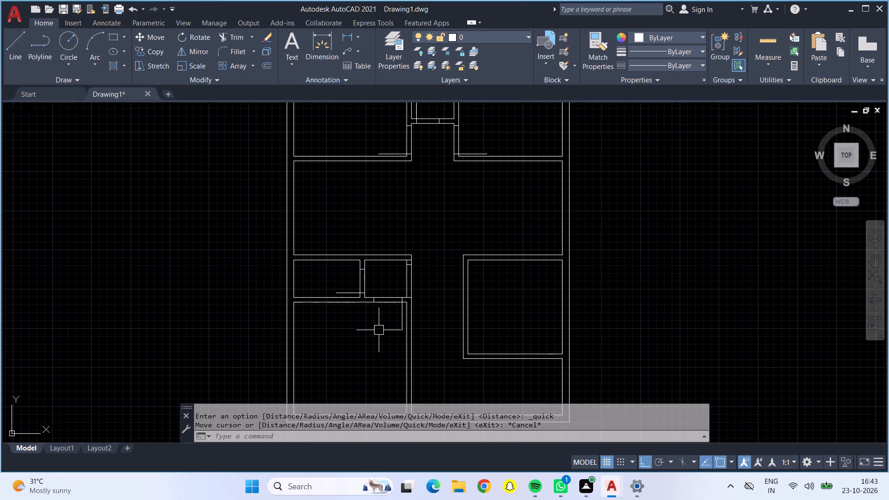
Trim away both faces of the partition between the second small room and the passage, along with its short door-jamb line and leftover stubs.
{"action": "left_click", "coordinate": [232, 36]}
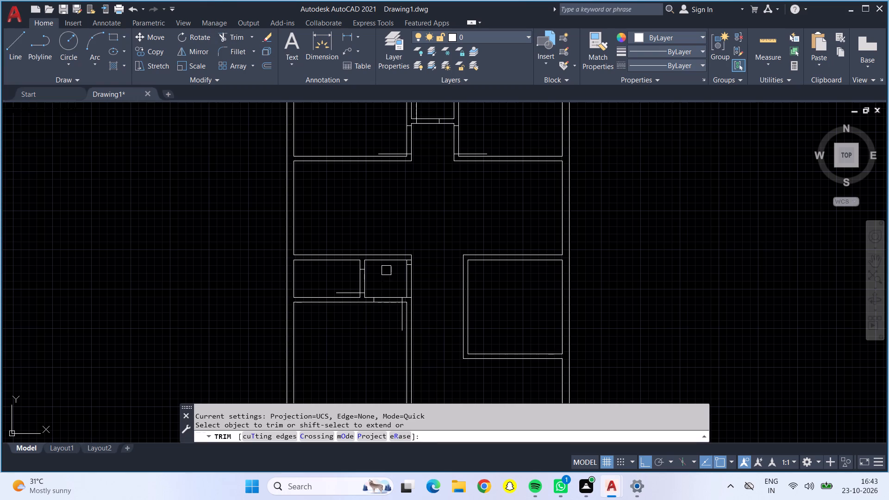
{"action": "scroll", "coordinate": [393, 275], "scroll_direction": "up", "scroll_amount": 2}
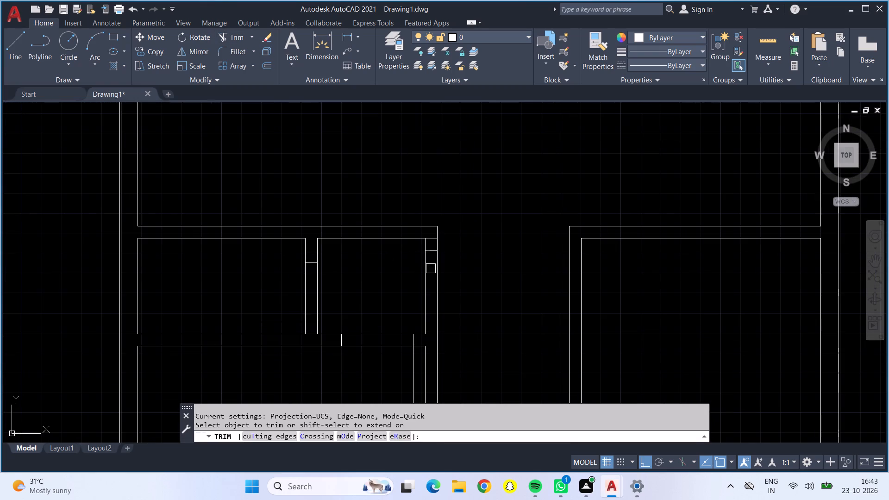
{"action": "left_click", "coordinate": [426, 276]}
{"action": "left_click", "coordinate": [435, 282]}
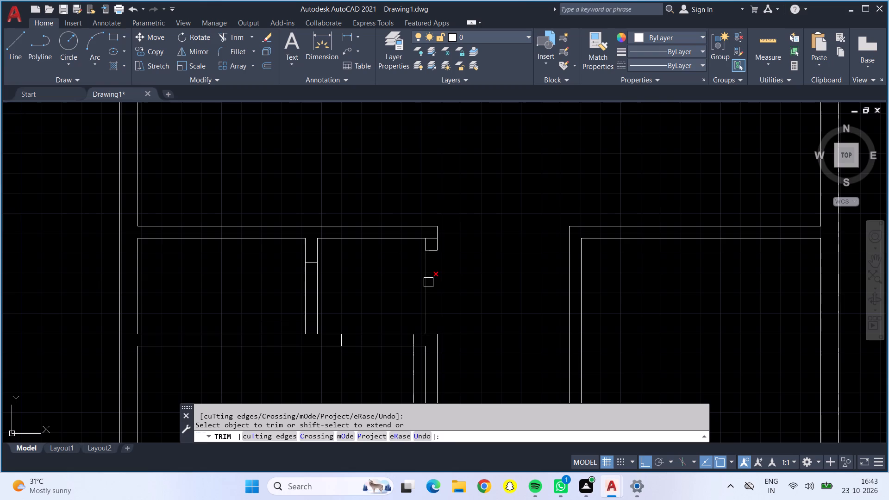
{"action": "left_click", "coordinate": [428, 282]}
{"action": "triple_click", "coordinate": [427, 251]}
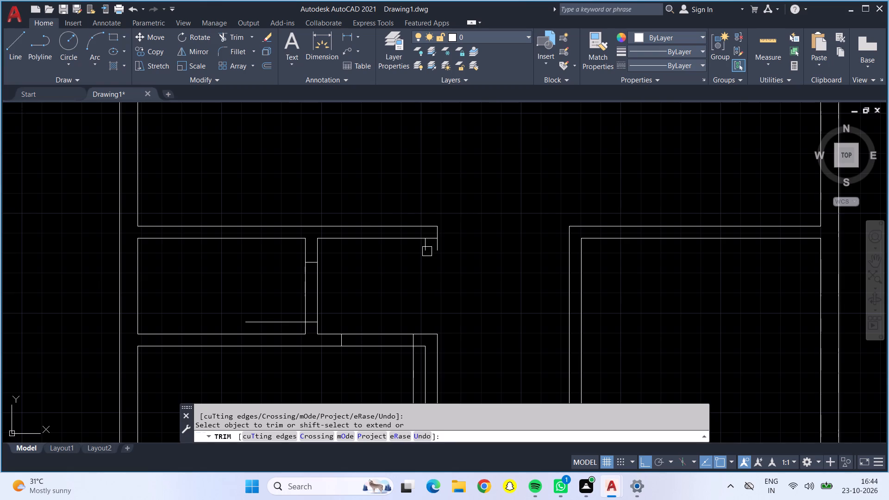
{"action": "left_click", "coordinate": [427, 251]}
{"action": "left_click", "coordinate": [427, 251]}
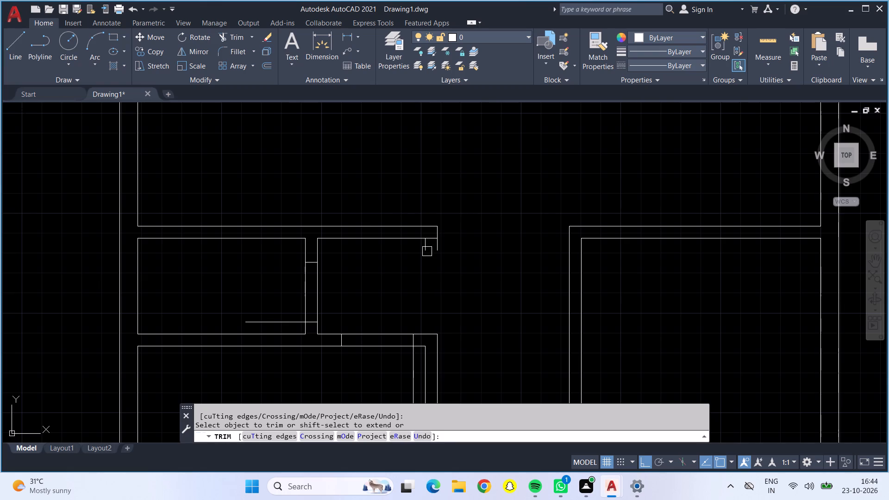
{"action": "left_click", "coordinate": [426, 248]}
{"action": "left_click", "coordinate": [439, 247]}
Trim the wall lines across the door openings in the lower-left room's top partition and in the partition between the two small rooms.
{"action": "left_click_drag", "start_coordinate": [388, 306], "coordinate": [384, 367]}
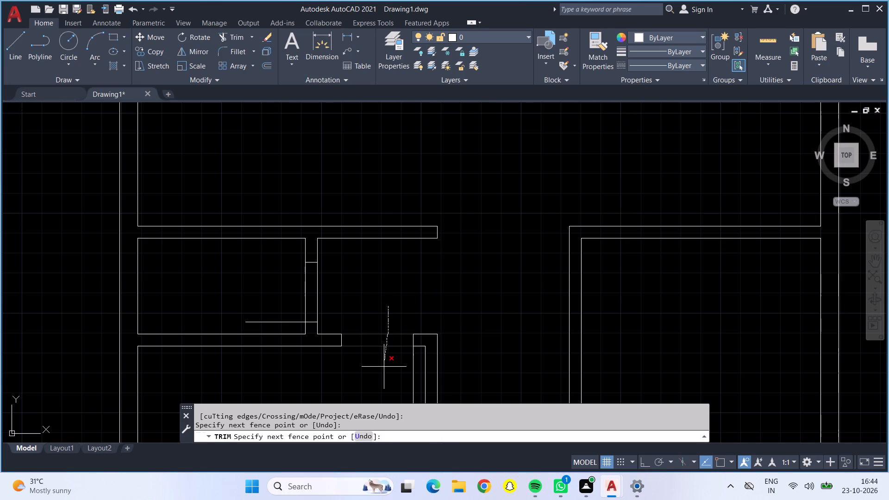
{"action": "left_click_drag", "start_coordinate": [384, 367], "coordinate": [382, 367]}
{"action": "left_click_drag", "start_coordinate": [265, 272], "coordinate": [297, 272]}
{"action": "left_click_drag", "start_coordinate": [297, 272], "coordinate": [346, 278]}
Trim the wall lines across the three upper door openings: the upper-left room, the small central room and the upper-right room.
{"action": "scroll", "coordinate": [345, 302], "scroll_direction": "down", "scroll_amount": 1}
{"action": "scroll", "coordinate": [344, 306], "scroll_direction": "up", "scroll_amount": 1}
{"action": "scroll", "coordinate": [414, 149], "scroll_direction": "down", "scroll_amount": 1}
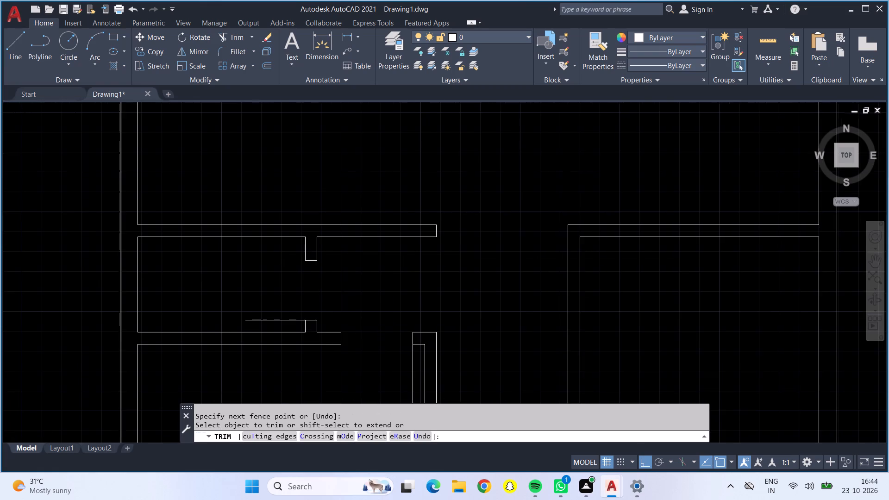
{"action": "middle_click_drag", "start_coordinate": [414, 147], "coordinate": [399, 375]}
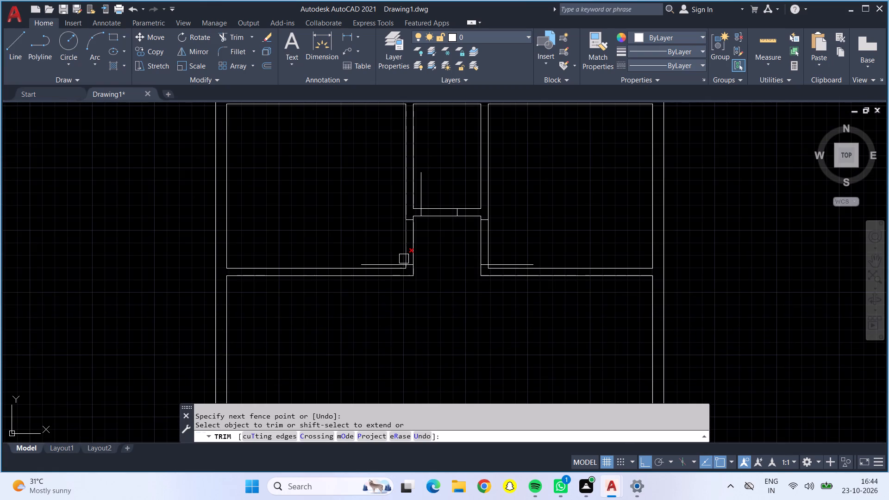
{"action": "scroll", "coordinate": [404, 245], "scroll_direction": "up", "scroll_amount": 2}
{"action": "left_click_drag", "start_coordinate": [394, 237], "coordinate": [434, 235]}
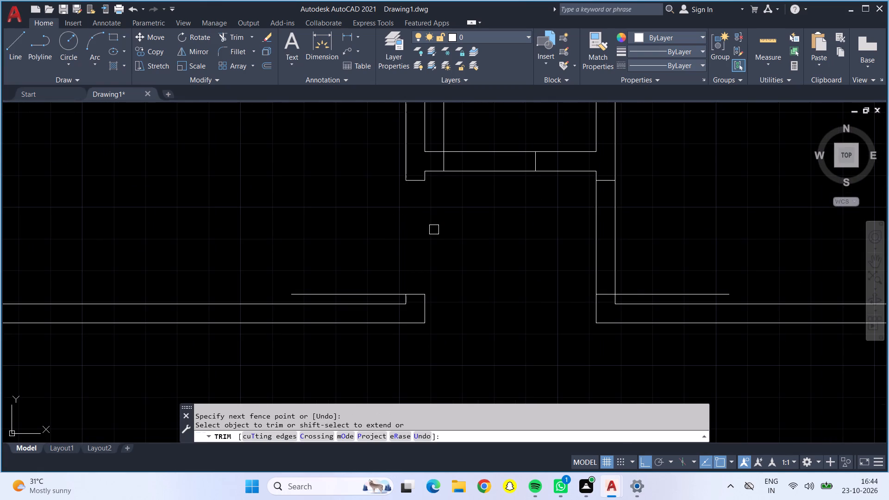
{"action": "left_click_drag", "start_coordinate": [481, 132], "coordinate": [483, 191]}
{"action": "left_click_drag", "start_coordinate": [552, 243], "coordinate": [629, 233]}
{"action": "scroll", "coordinate": [594, 236], "scroll_direction": "down", "scroll_amount": 3}
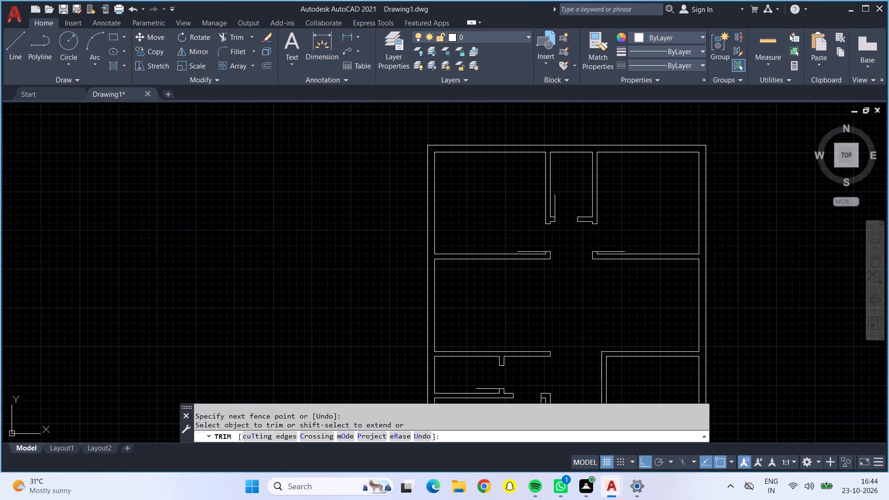
{"action": "middle_click_drag", "start_coordinate": [571, 343], "coordinate": [538, 185]}
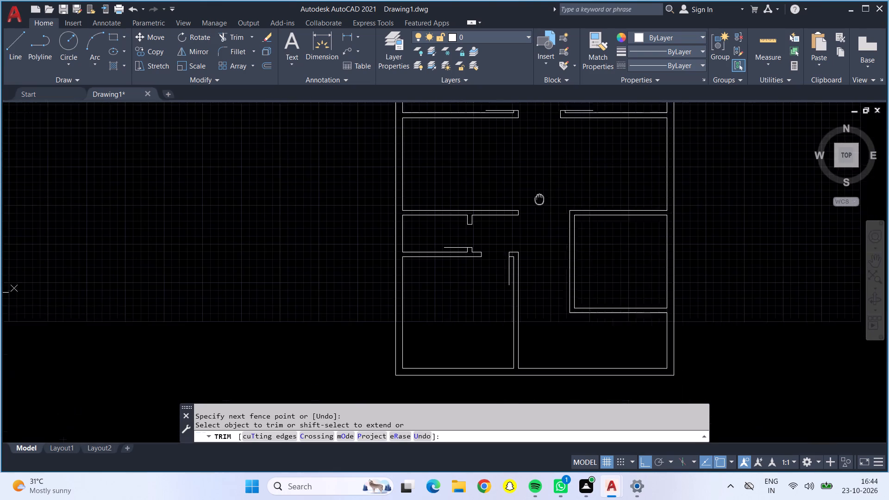
{"action": "middle_click_drag", "start_coordinate": [538, 185], "coordinate": [537, 180]}
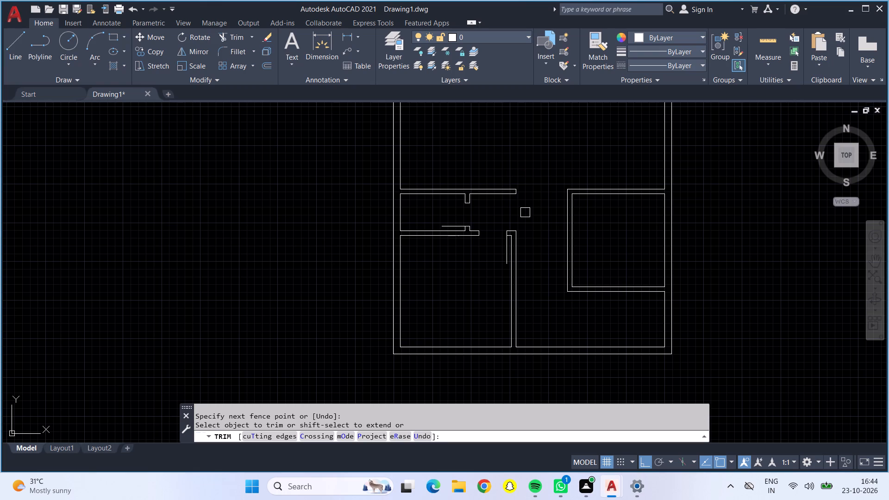
{"action": "key", "text": "Escape"}
Draw a line from the 10' by 10' room's inner upper-left corner 1' along its top partition, continuing across the wall thickness as a door jamb.
{"action": "left_click", "coordinate": [24, 36]}
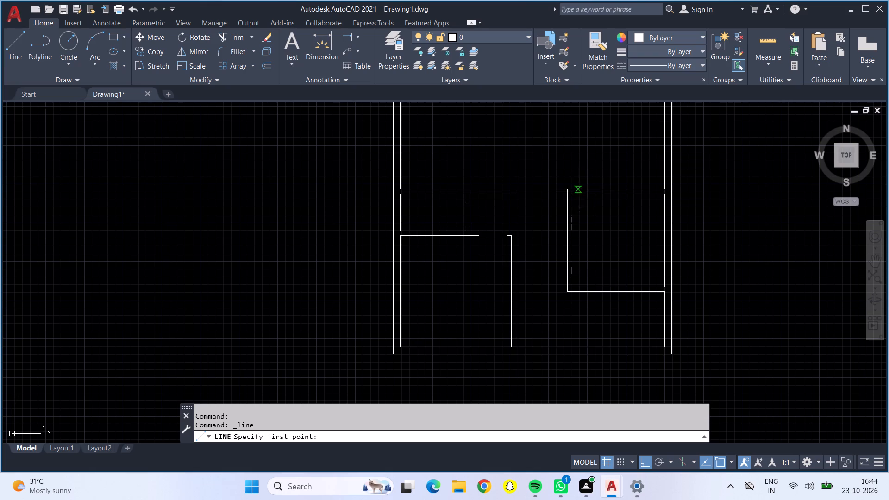
{"action": "middle_click_drag", "start_coordinate": [613, 217], "coordinate": [606, 259]}
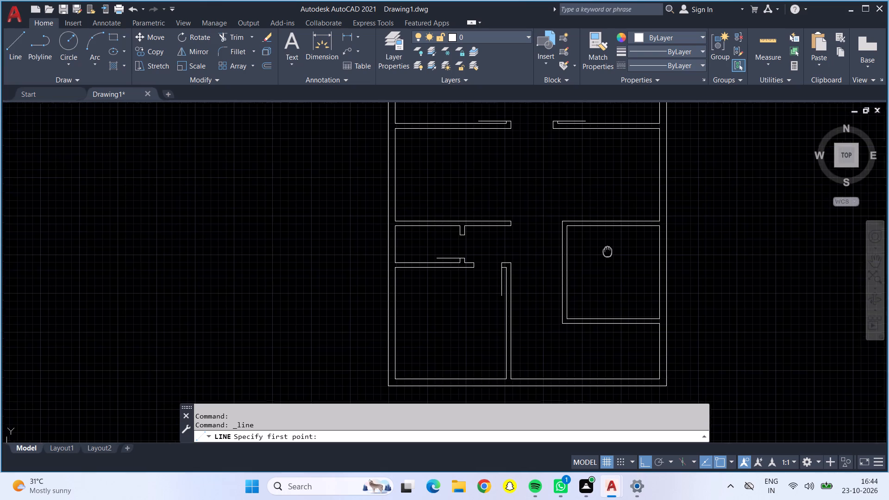
{"action": "middle_click_drag", "start_coordinate": [606, 259], "coordinate": [604, 264]}
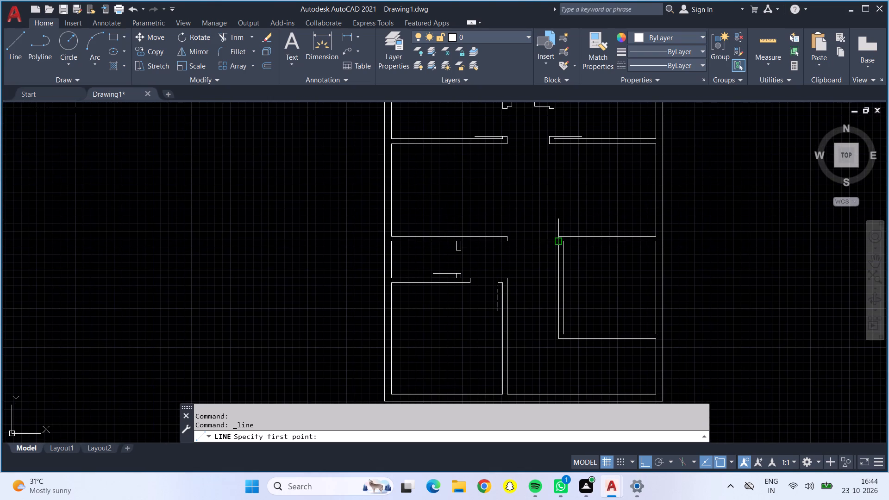
{"action": "scroll", "coordinate": [556, 242], "scroll_direction": "up", "scroll_amount": 1}
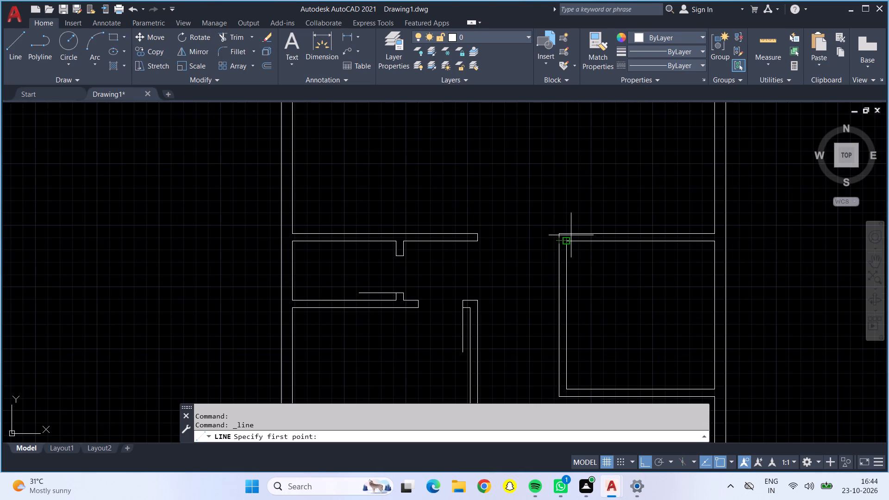
{"action": "scroll", "coordinate": [568, 244], "scroll_direction": "up", "scroll_amount": 2}
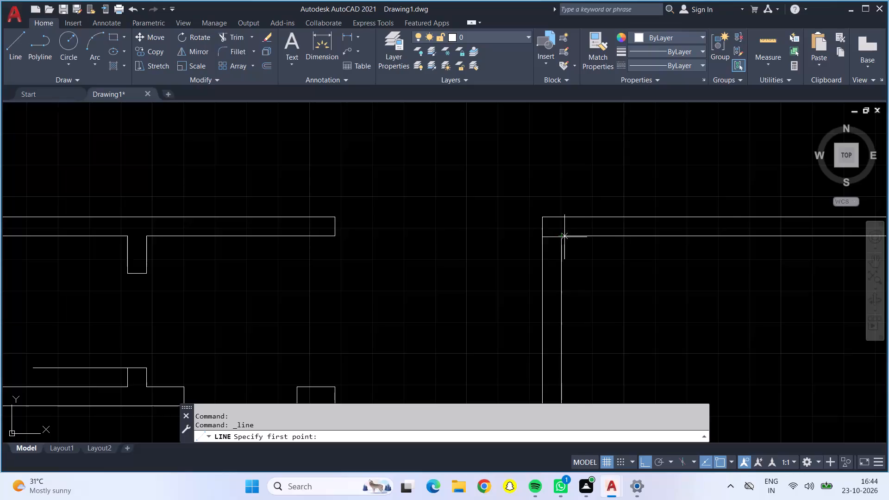
{"action": "left_click", "coordinate": [562, 237]}
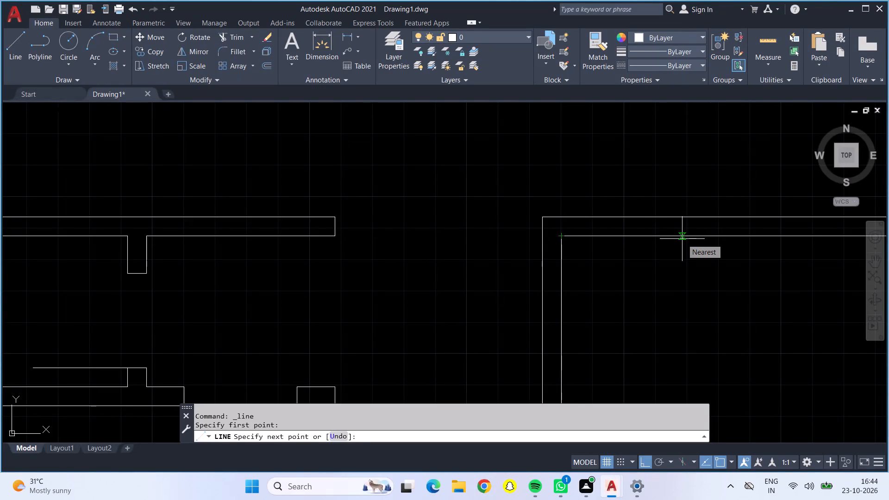
{"action": "type", "text": "1'"}
{"action": "key", "text": "Return"}
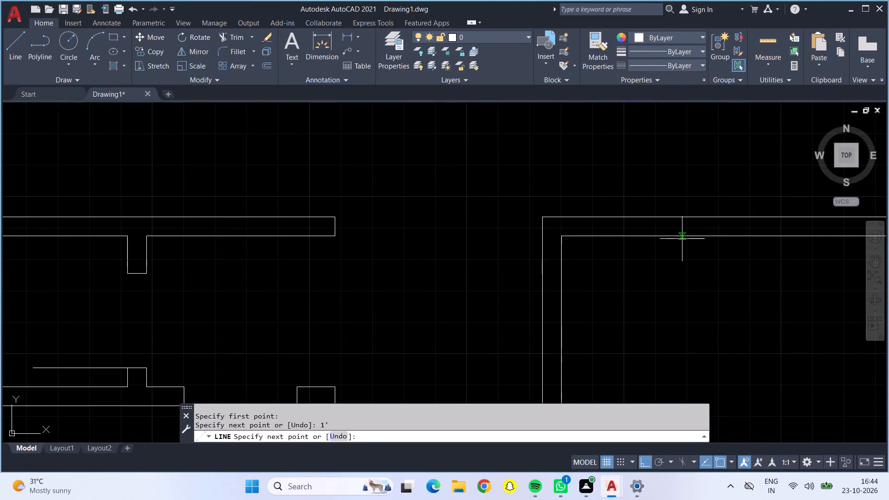
{"action": "left_click", "coordinate": [596, 219]}
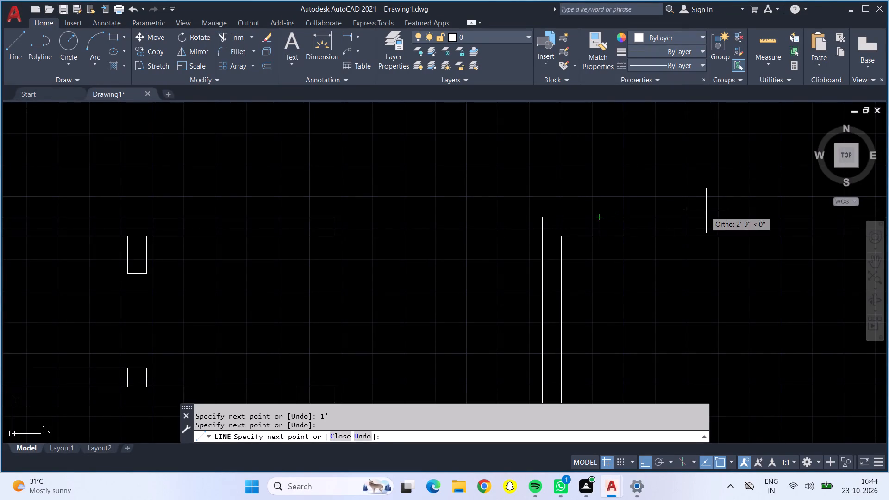
Continue the line 5' along the partition, down across its thickness as the second jamb, and back to the base of the first jamb.
{"action": "scroll", "coordinate": [748, 235], "scroll_direction": "down", "scroll_amount": 2}
{"action": "middle_click_drag", "start_coordinate": [751, 236], "coordinate": [513, 302]}
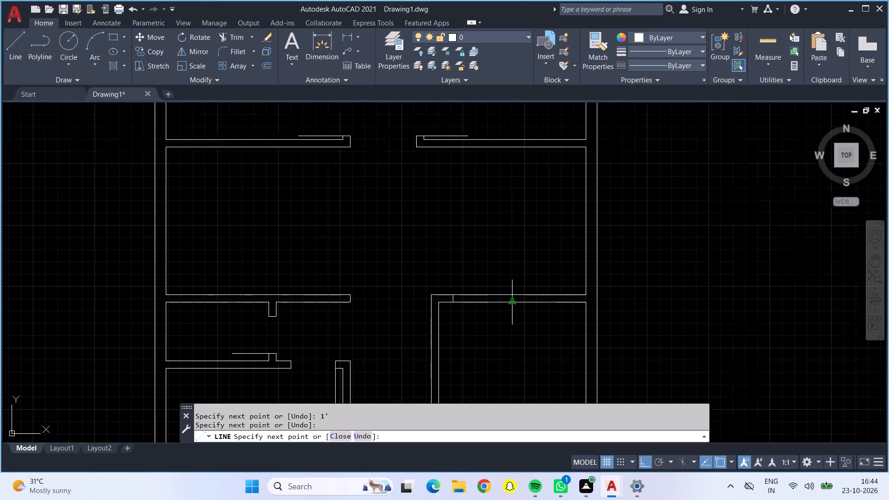
{"action": "type", "text": "5'"}
{"action": "key", "text": "Return"}
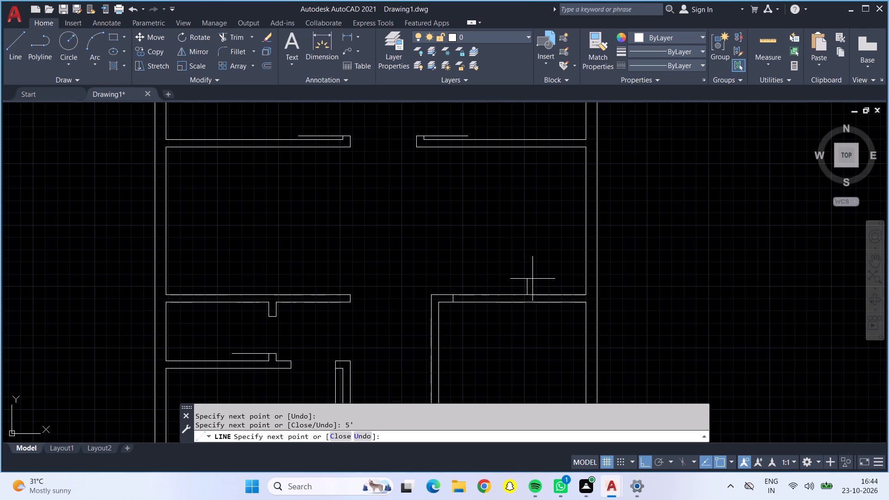
{"action": "scroll", "coordinate": [520, 304], "scroll_direction": "up", "scroll_amount": 3}
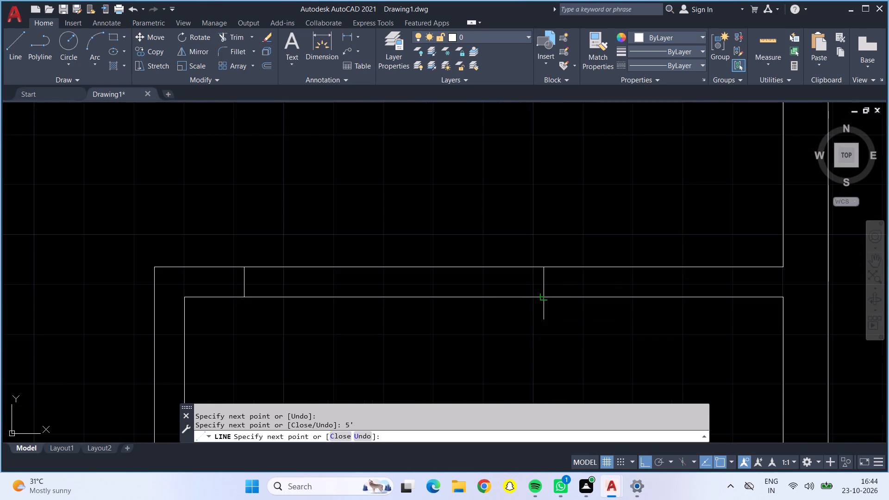
{"action": "left_click", "coordinate": [542, 294]}
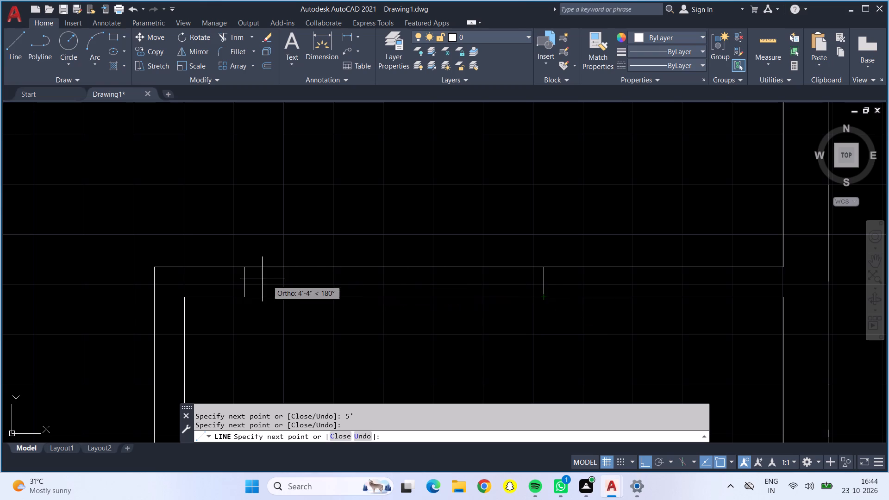
{"action": "left_click", "coordinate": [243, 298]}
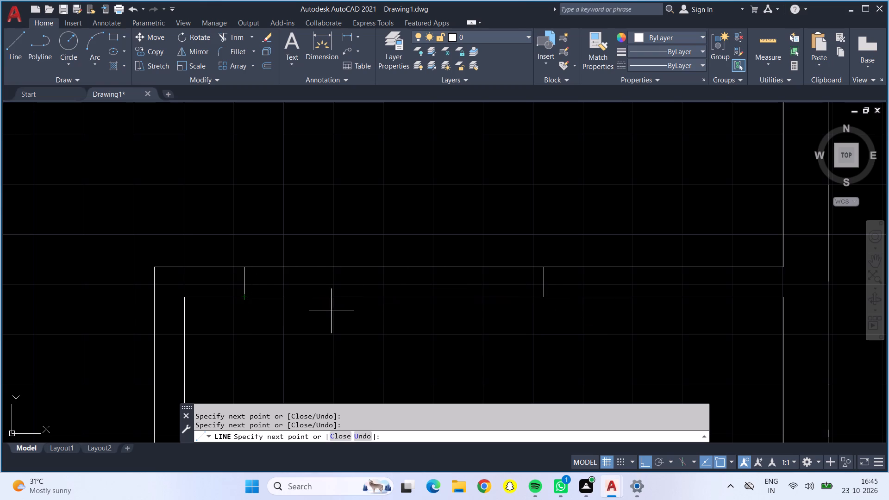
{"action": "key", "text": "Return"}
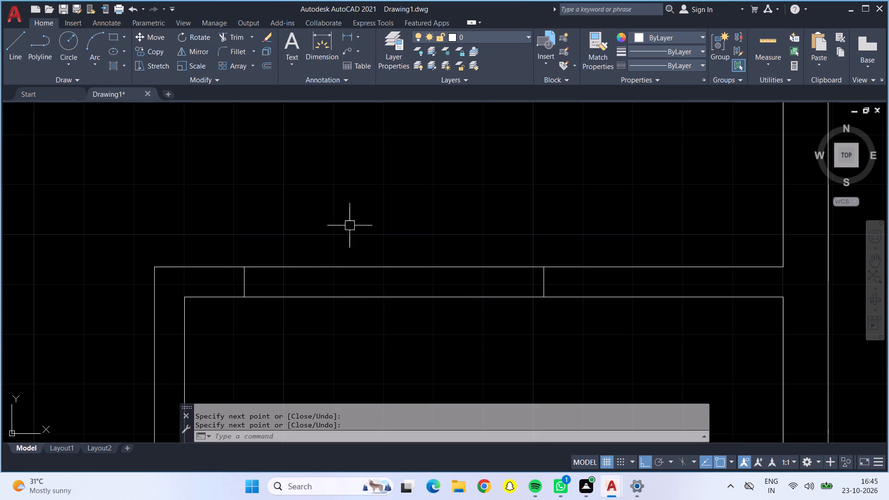
Trim both wall lines between the two jambs to open the 5' doorway in the 10' by 10' room's top partition.
{"action": "scroll", "coordinate": [381, 123], "scroll_direction": "down", "scroll_amount": 1}
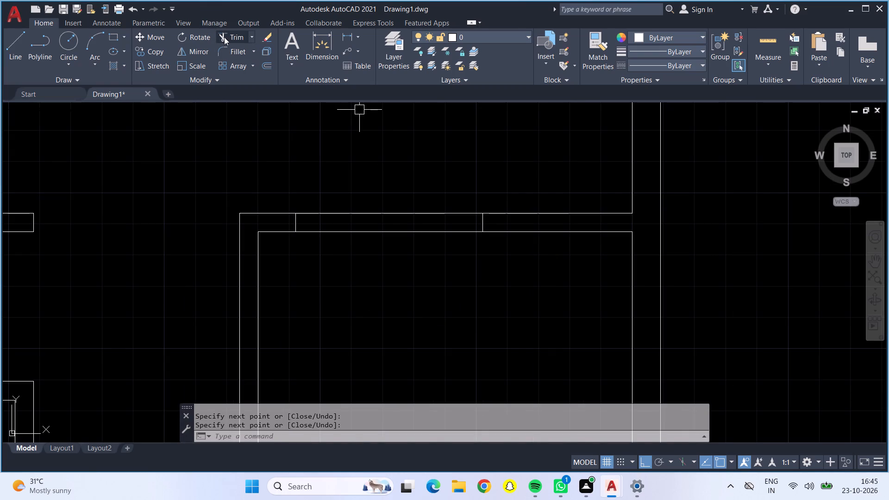
{"action": "left_click", "coordinate": [224, 37]}
{"action": "left_click_drag", "start_coordinate": [323, 152], "coordinate": [372, 263]}
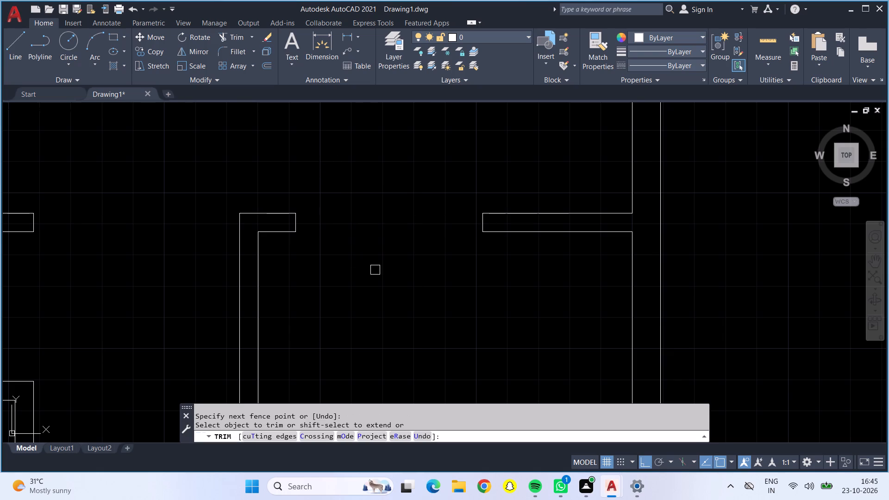
Check the clear width and depth of the space below the 10' by 10' room with Quick measure.
{"action": "scroll", "coordinate": [375, 270], "scroll_direction": "down", "scroll_amount": 2}
{"action": "middle_click_drag", "start_coordinate": [284, 333], "coordinate": [286, 276]}
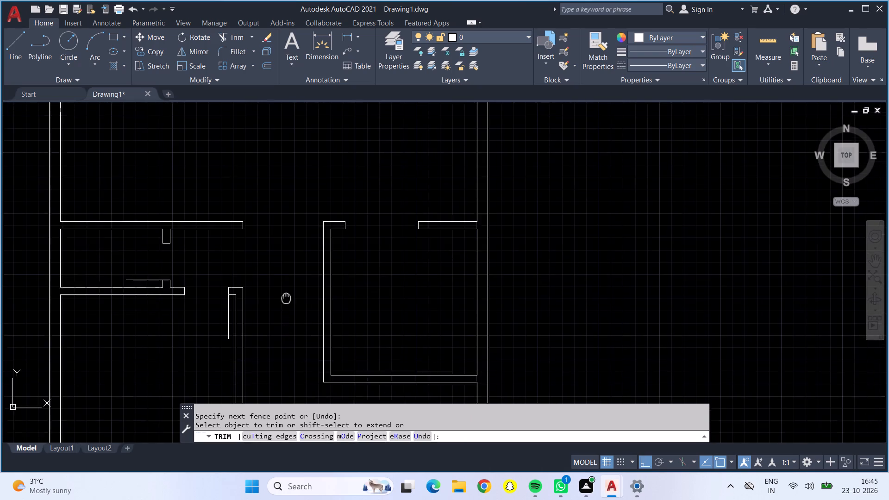
{"action": "middle_click_drag", "start_coordinate": [286, 276], "coordinate": [292, 211]}
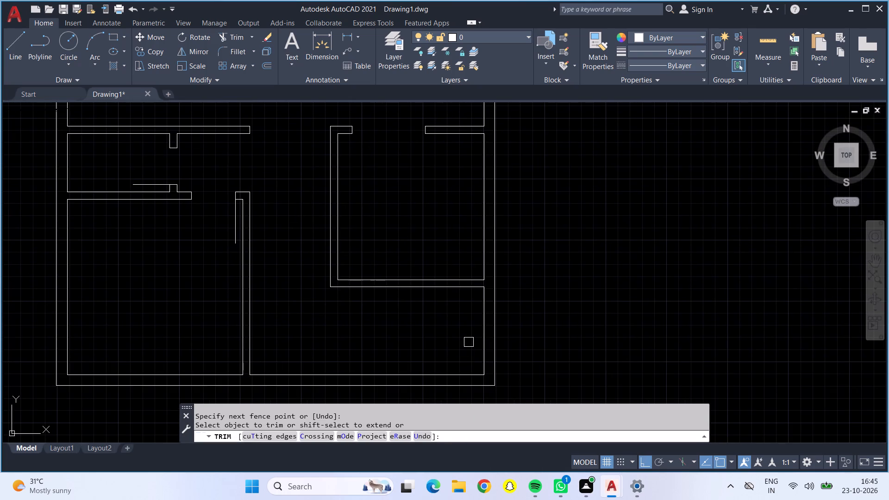
{"action": "left_click", "coordinate": [756, 35]}
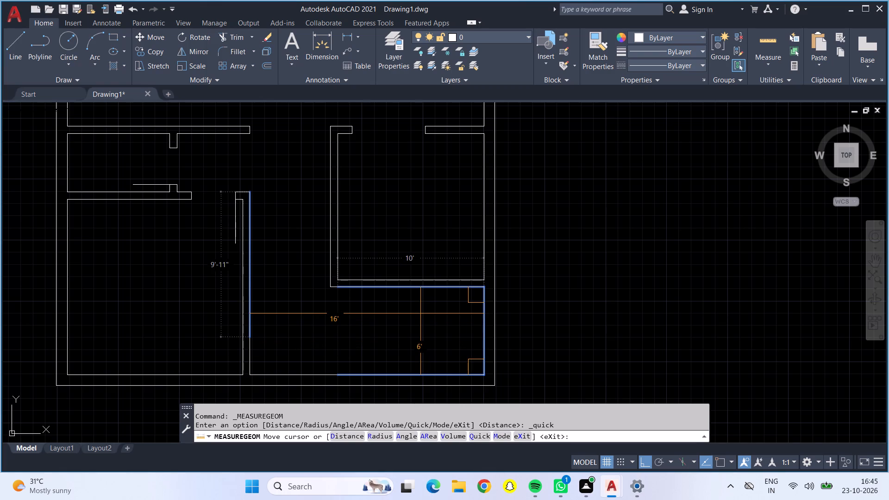
{"action": "key", "text": "Return"}
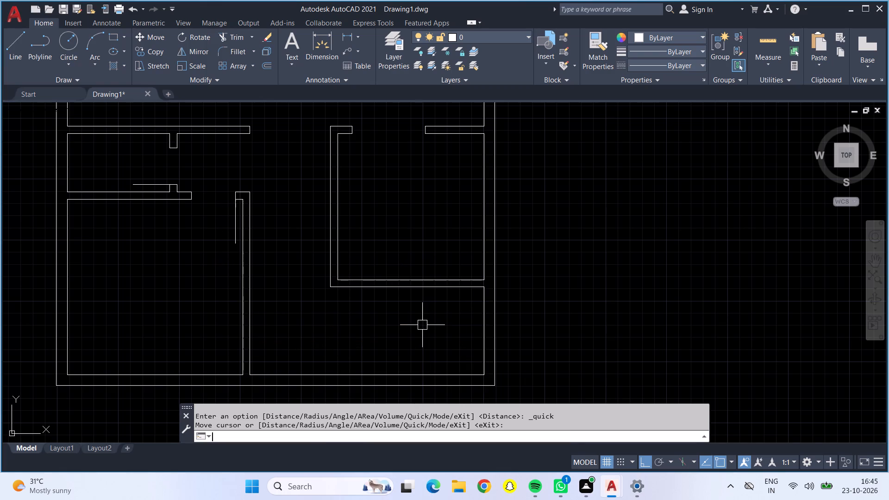
Review the whole floor plan, examining the room layout and the door openings.
{"action": "scroll", "coordinate": [273, 239], "scroll_direction": "down", "scroll_amount": 1}
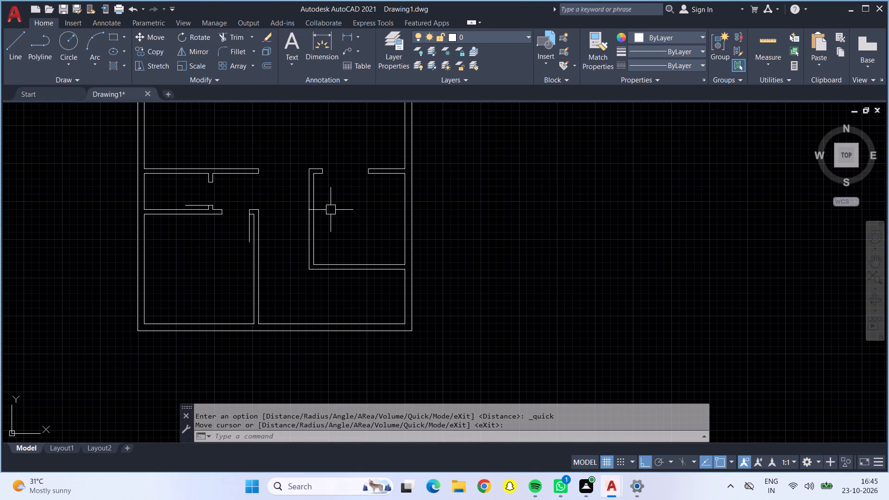
{"action": "middle_click_drag", "start_coordinate": [332, 210], "coordinate": [406, 295]}
{"action": "middle_click_drag", "start_coordinate": [351, 202], "coordinate": [351, 215]}
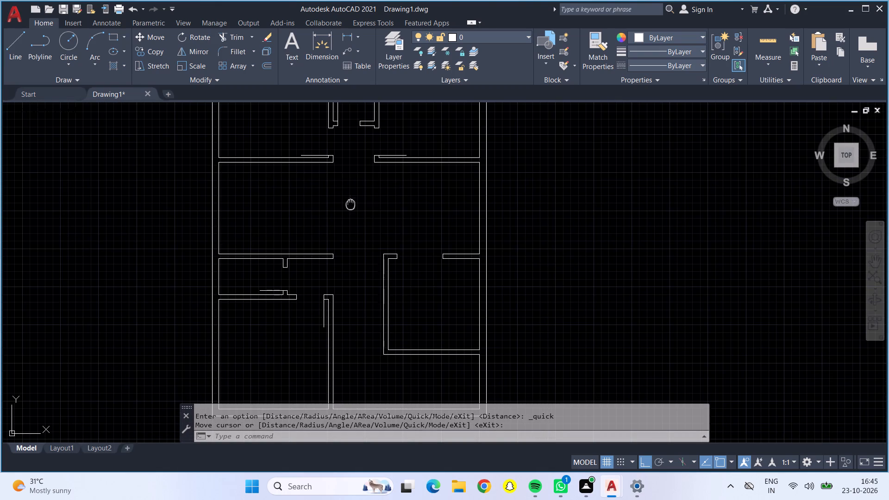
{"action": "middle_click_drag", "start_coordinate": [351, 215], "coordinate": [356, 263]}
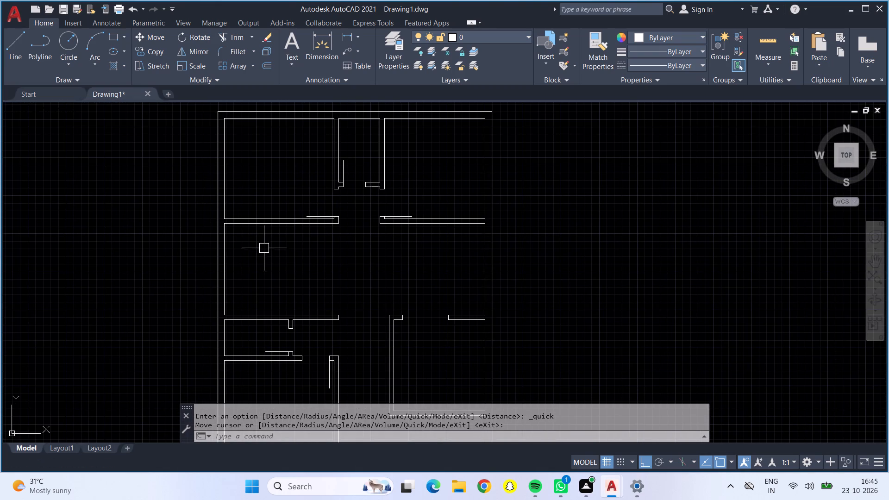
{"action": "scroll", "coordinate": [369, 271], "scroll_direction": "down", "scroll_amount": 1}
{"action": "middle_click_drag", "start_coordinate": [369, 271], "coordinate": [302, 257]}
{"action": "scroll", "coordinate": [302, 256], "scroll_direction": "up", "scroll_amount": 1}
{"action": "scroll", "coordinate": [302, 256], "scroll_direction": "down", "scroll_amount": 1}
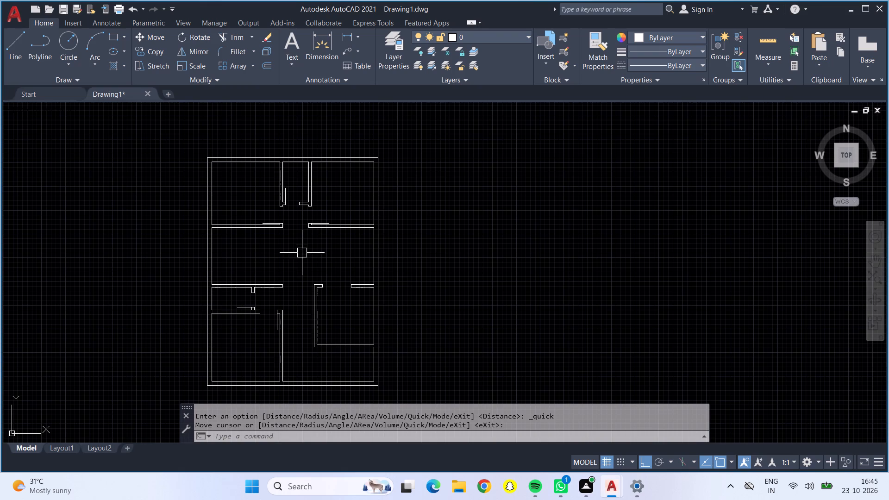
{"action": "middle_click_drag", "start_coordinate": [302, 247], "coordinate": [402, 249]}
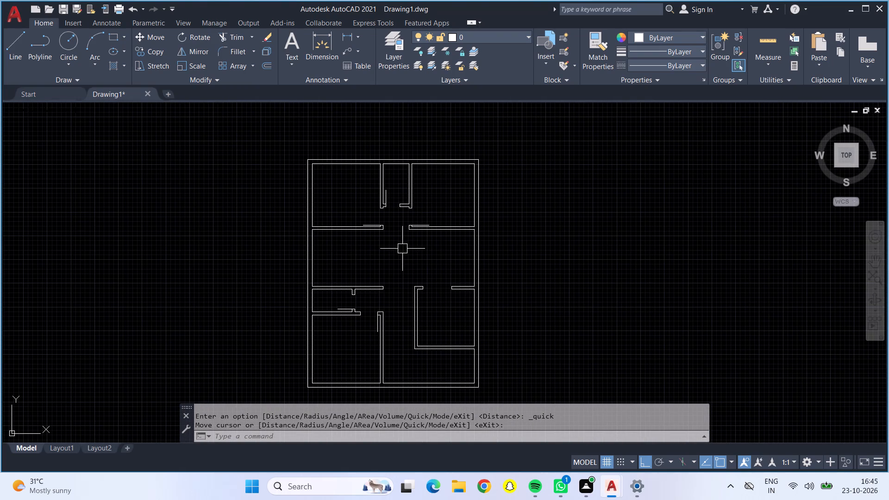
{"action": "middle_click_drag", "start_coordinate": [398, 256], "coordinate": [375, 242]}
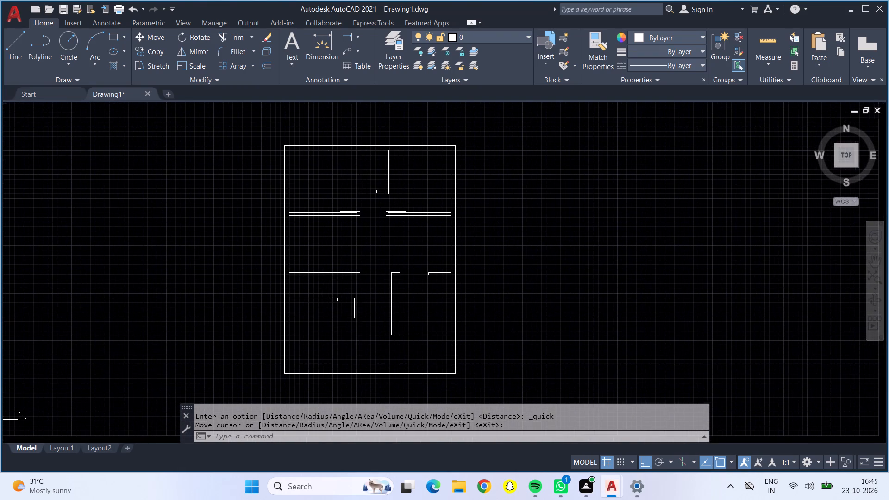
Draw a door-swing circle for the small upper central room, centred on the door leaf's hinge end with its radius reaching the opposite jamb.
{"action": "scroll", "coordinate": [375, 242], "scroll_direction": "up", "scroll_amount": 1}
{"action": "middle_click_drag", "start_coordinate": [375, 225], "coordinate": [413, 351]}
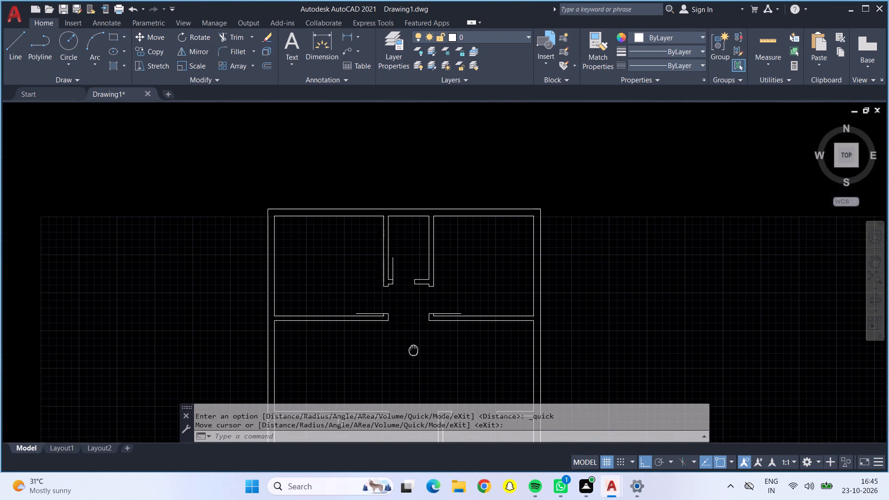
{"action": "middle_click_drag", "start_coordinate": [413, 351], "coordinate": [413, 352]}
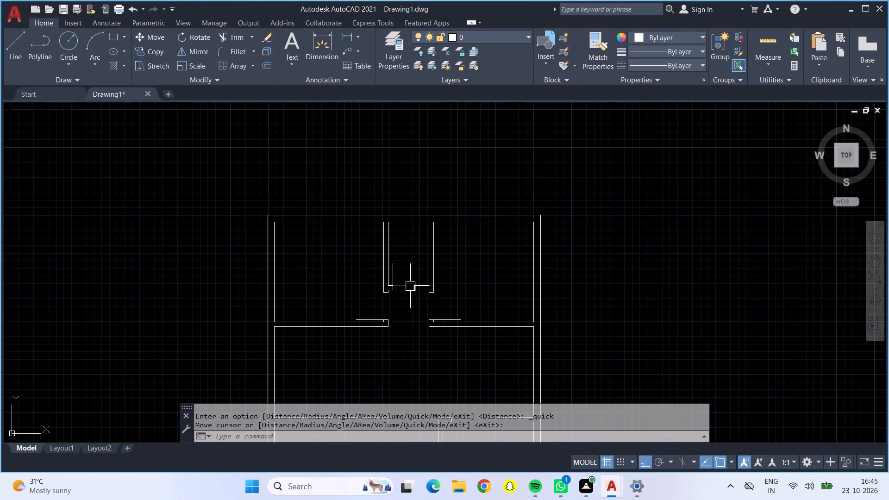
{"action": "scroll", "coordinate": [379, 289], "scroll_direction": "up", "scroll_amount": 3}
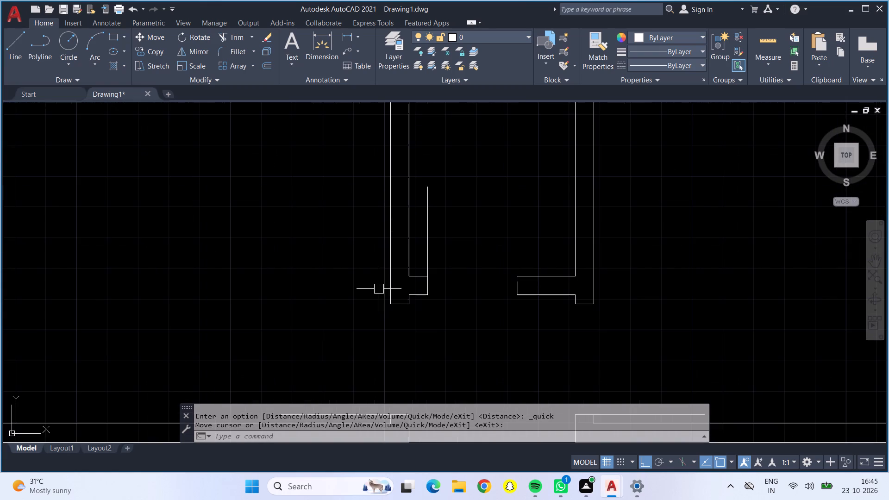
{"action": "left_click", "coordinate": [69, 39]}
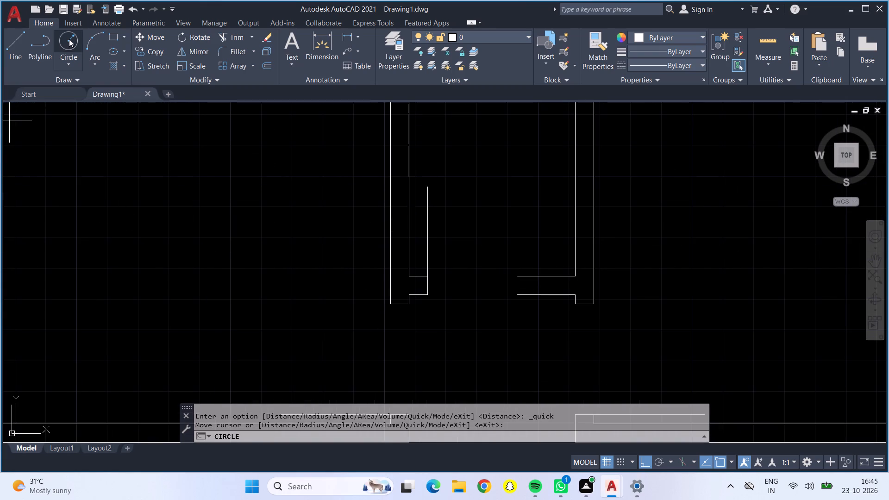
{"action": "left_click", "coordinate": [430, 277]}
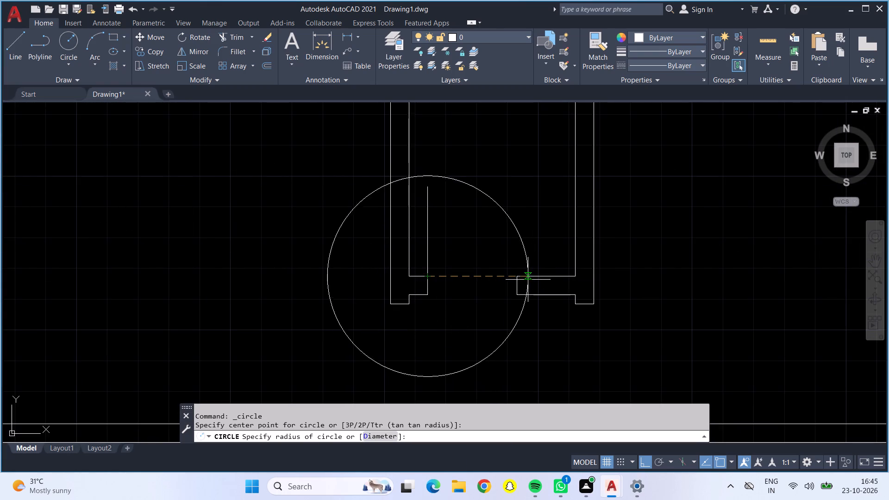
{"action": "left_click", "coordinate": [514, 275]}
Draw a door-swing circle for the upper-left room, centred on the door's hinge corner with its radius reaching the partition end directly above.
{"action": "scroll", "coordinate": [475, 269], "scroll_direction": "down", "scroll_amount": 2}
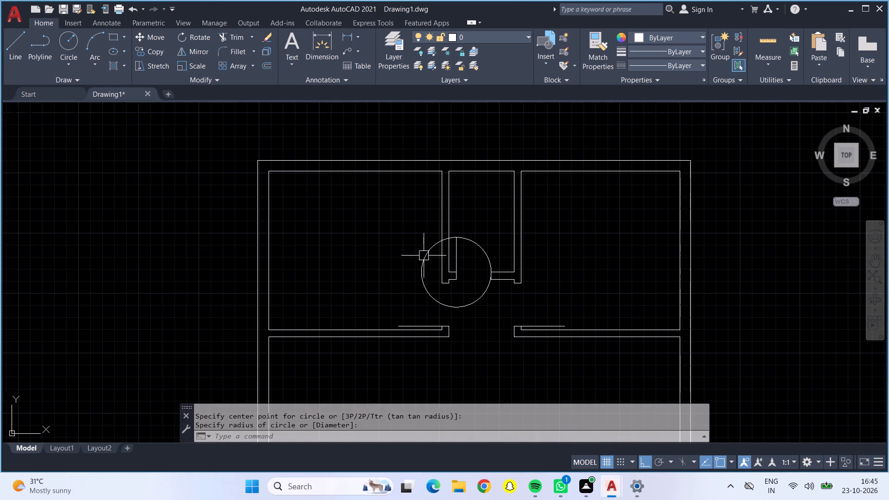
{"action": "left_click", "coordinate": [75, 39]}
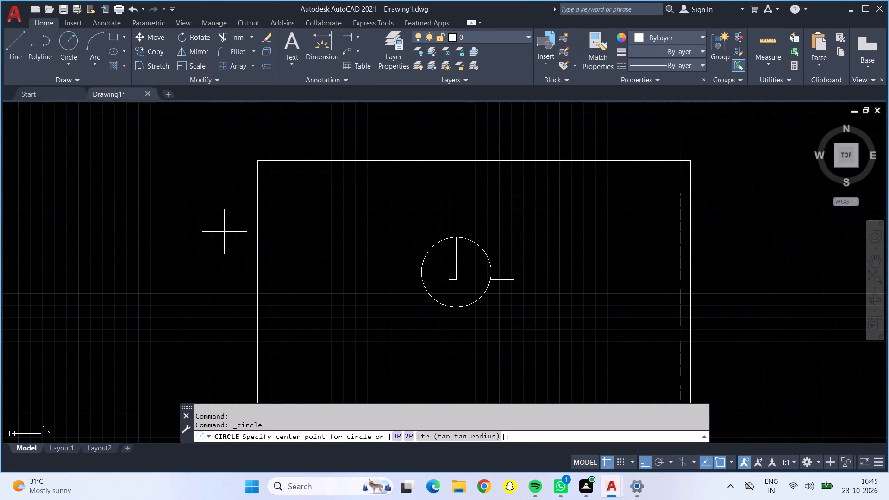
{"action": "scroll", "coordinate": [443, 329], "scroll_direction": "up", "scroll_amount": 3}
{"action": "left_click", "coordinate": [432, 319]}
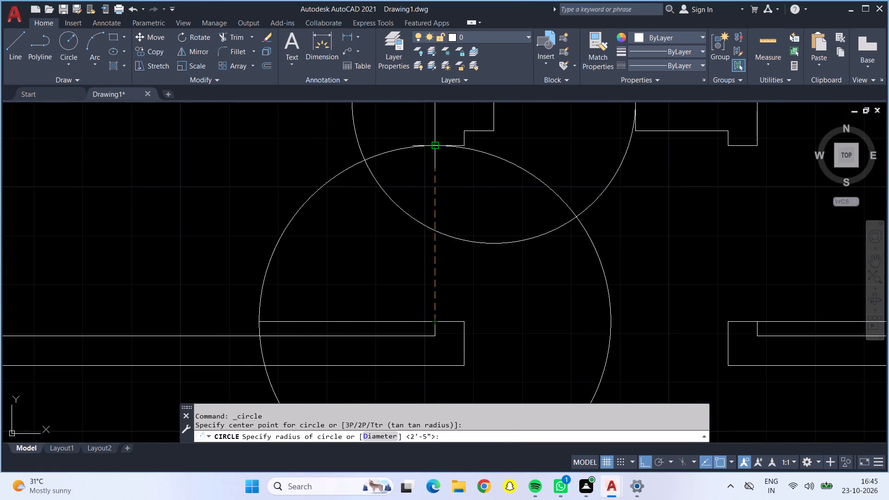
{"action": "left_click", "coordinate": [434, 145]}
Draw a 3'-0" radius door-swing circle for the upper-right room, centred on the door's hinge corner and reaching the partition end directly above.
{"action": "left_click", "coordinate": [69, 40]}
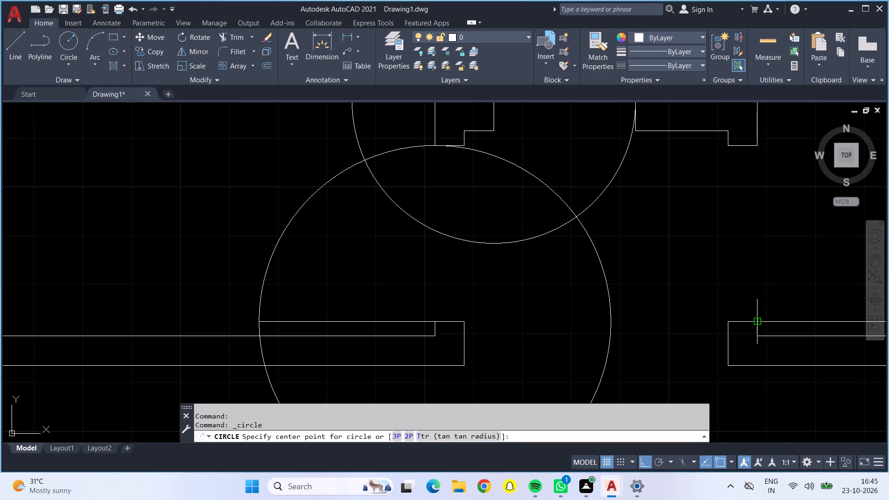
{"action": "left_click_drag", "start_coordinate": [759, 319], "coordinate": [755, 301]}
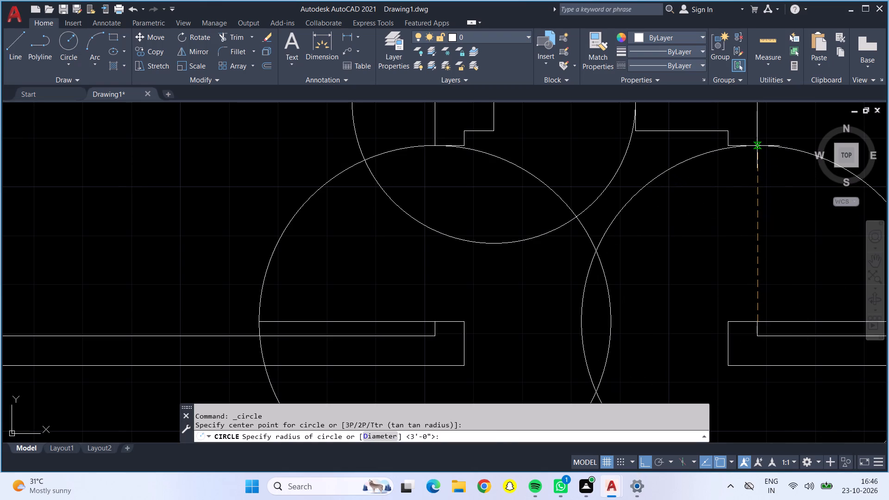
{"action": "left_click", "coordinate": [759, 145]}
Draw a 2'-6" radius door-swing circle for the small room on the plan's left side, centred on the leaf's hinge end and reaching the opposite jamb.
{"action": "scroll", "coordinate": [759, 151], "scroll_direction": "down", "scroll_amount": 1}
{"action": "scroll", "coordinate": [759, 153], "scroll_direction": "up", "scroll_amount": 1}
{"action": "scroll", "coordinate": [759, 153], "scroll_direction": "down", "scroll_amount": 2}
{"action": "scroll", "coordinate": [711, 231], "scroll_direction": "down", "scroll_amount": 3}
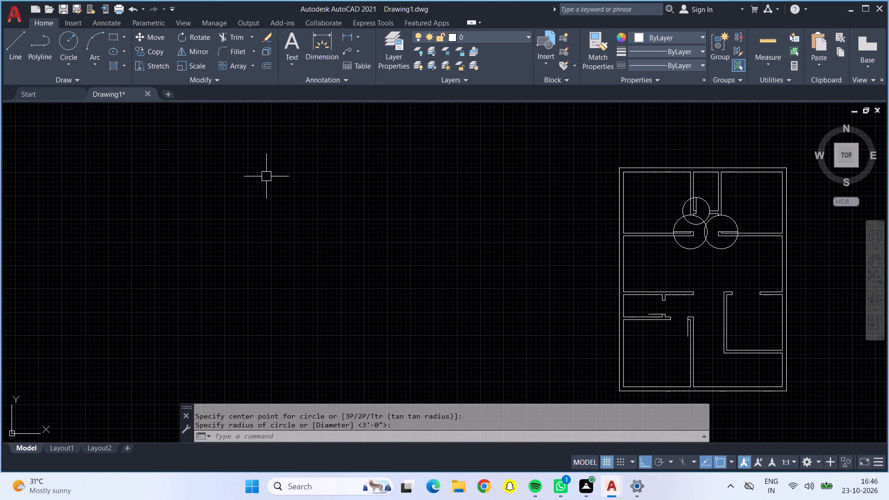
{"action": "left_click", "coordinate": [70, 48]}
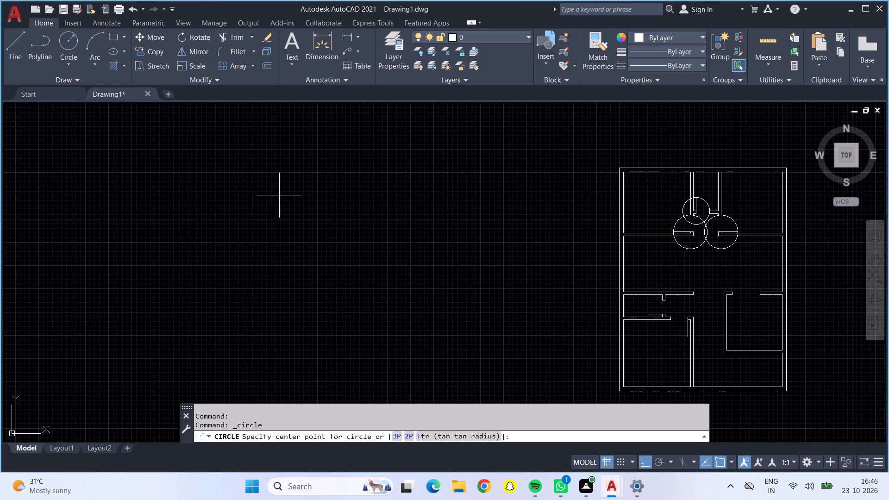
{"action": "scroll", "coordinate": [662, 321], "scroll_direction": "up", "scroll_amount": 3}
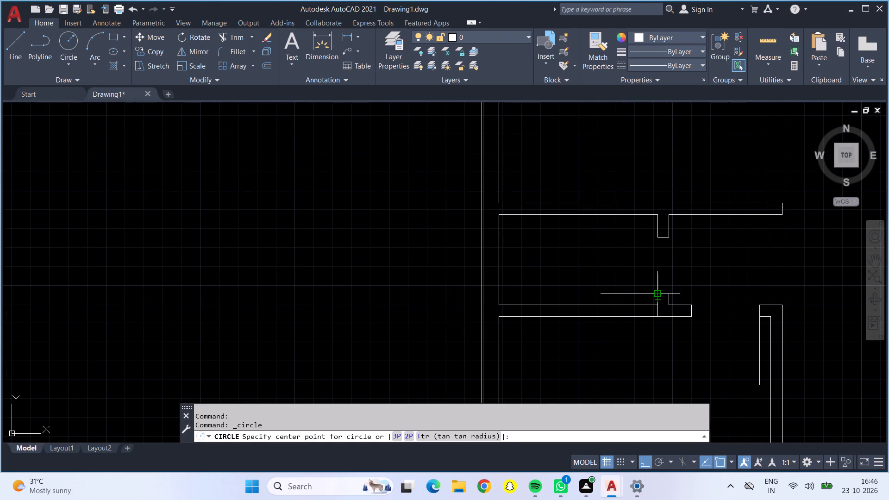
{"action": "left_click", "coordinate": [656, 293]}
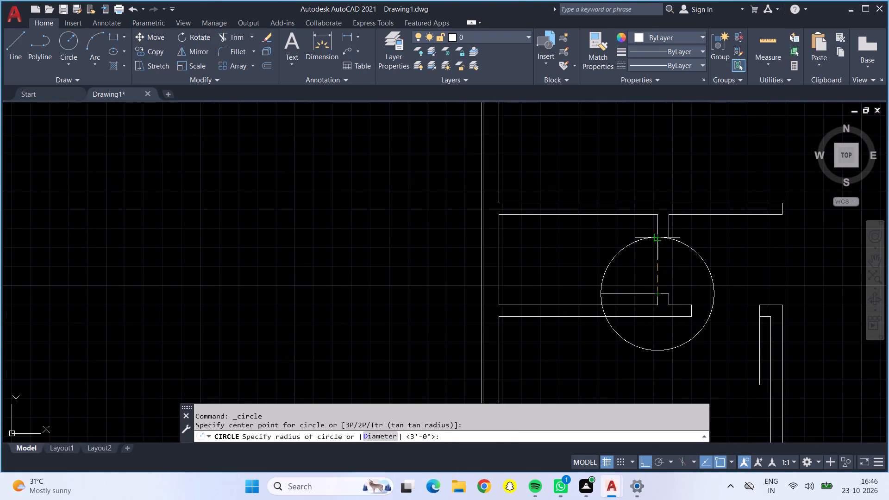
{"action": "left_click", "coordinate": [655, 240]}
Draw a door-swing circle for the lower-left room, centred on the door leaf's hinge end with its radius reaching the opposite wall end.
{"action": "left_click", "coordinate": [71, 34]}
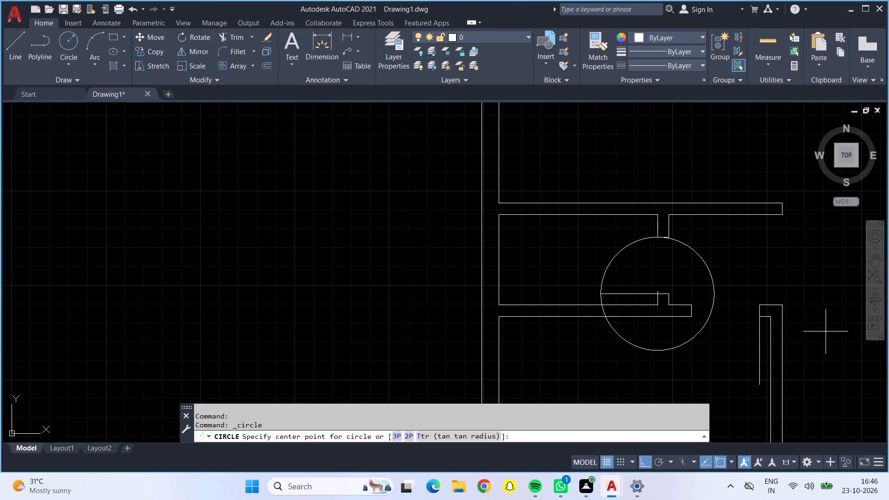
{"action": "left_click", "coordinate": [757, 319]}
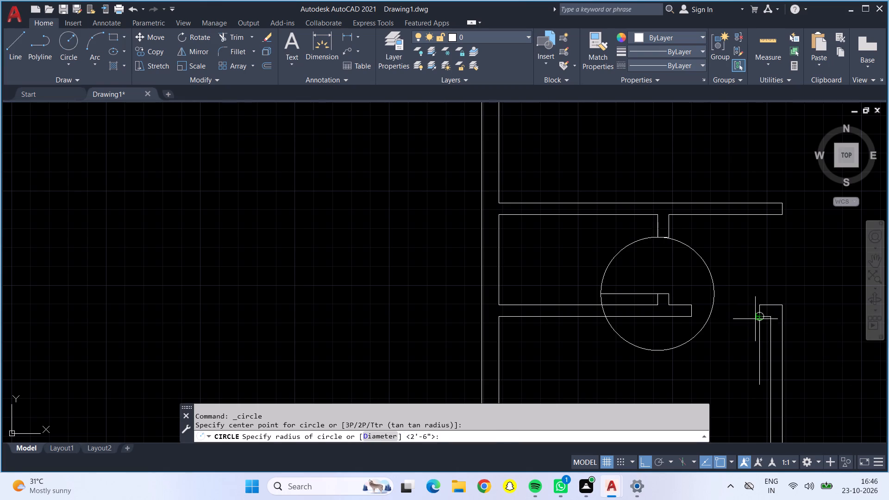
{"action": "left_click", "coordinate": [695, 316]}
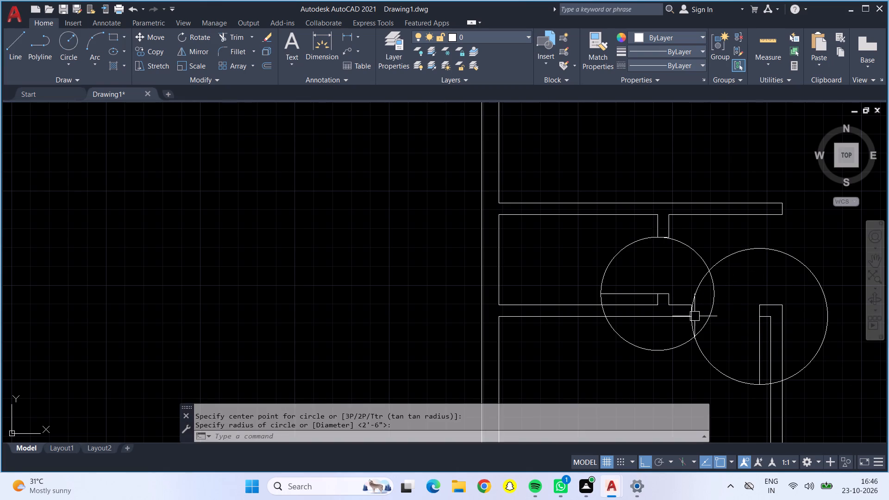
Trim away the portions of the small left room's and lower-left room's door-swing circles that lie outside their swing sides.
{"action": "scroll", "coordinate": [698, 319], "scroll_direction": "up", "scroll_amount": 1}
{"action": "scroll", "coordinate": [698, 319], "scroll_direction": "down", "scroll_amount": 2}
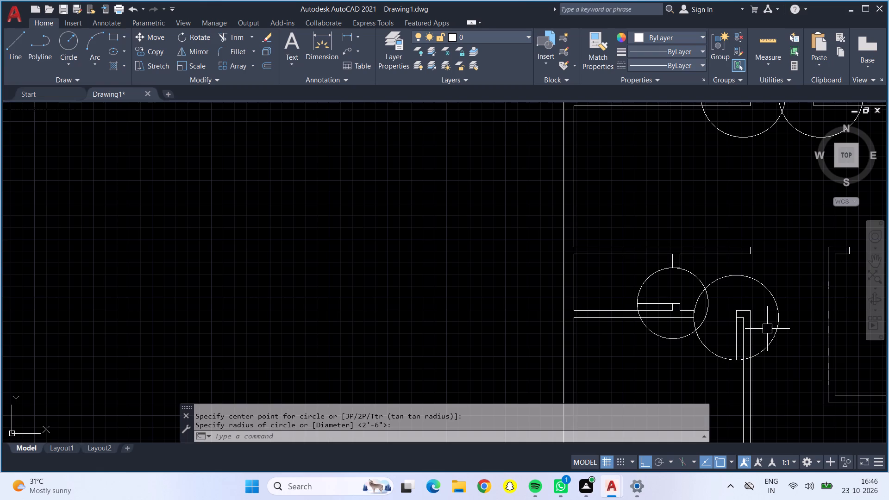
{"action": "scroll", "coordinate": [787, 342], "scroll_direction": "down", "scroll_amount": 1}
{"action": "middle_click_drag", "start_coordinate": [795, 274], "coordinate": [552, 289]}
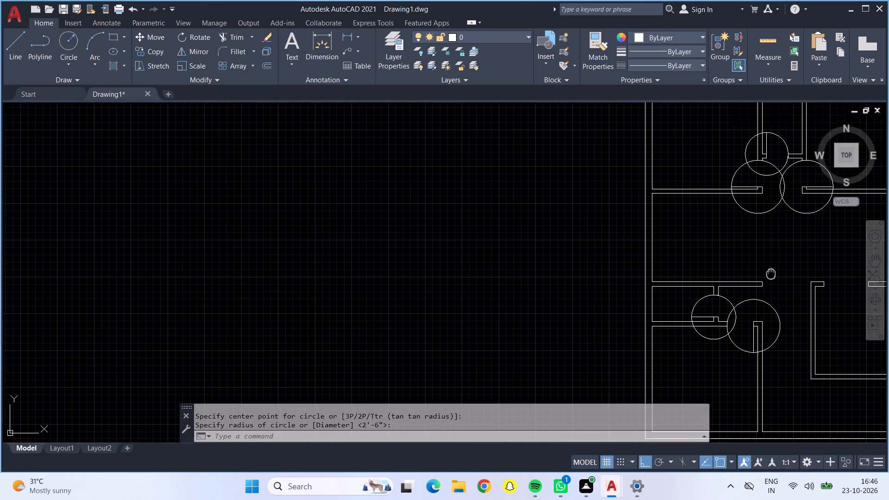
{"action": "middle_click_drag", "start_coordinate": [552, 289], "coordinate": [326, 300]}
{"action": "middle_click_drag", "start_coordinate": [325, 289], "coordinate": [472, 286]}
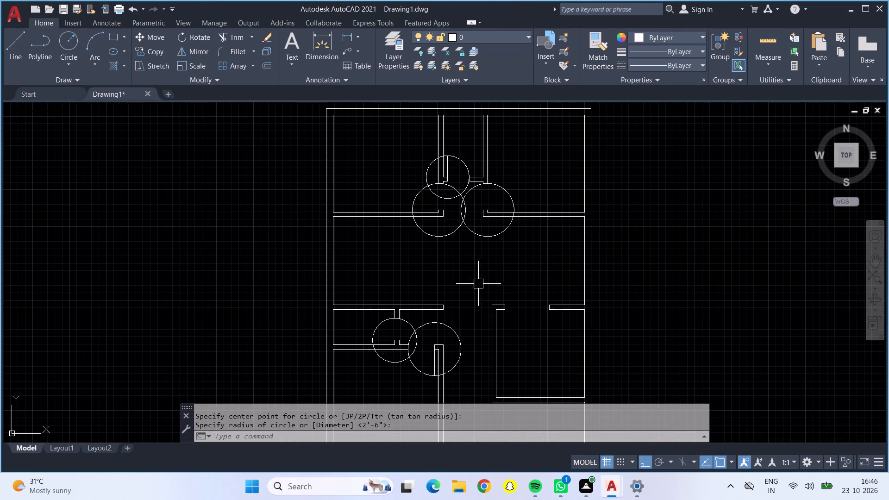
{"action": "scroll", "coordinate": [518, 337], "scroll_direction": "up", "scroll_amount": 1}
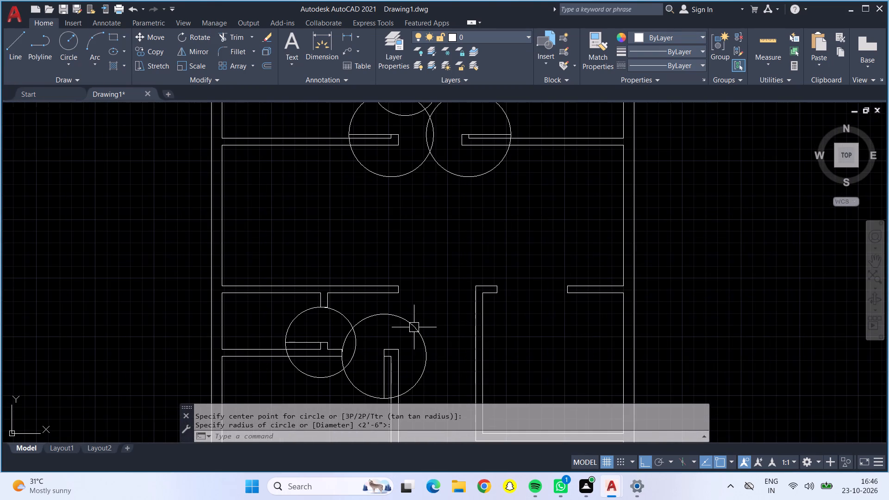
{"action": "middle_click_drag", "start_coordinate": [426, 305], "coordinate": [432, 265]}
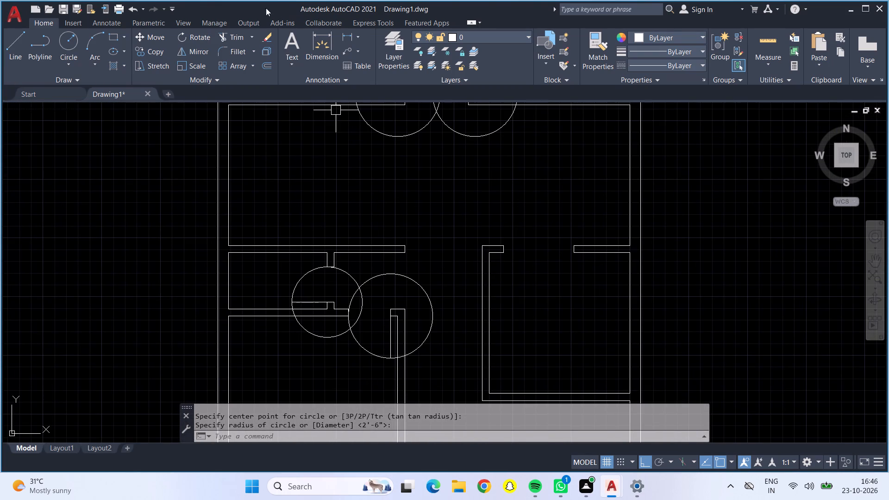
{"action": "left_click", "coordinate": [233, 35]}
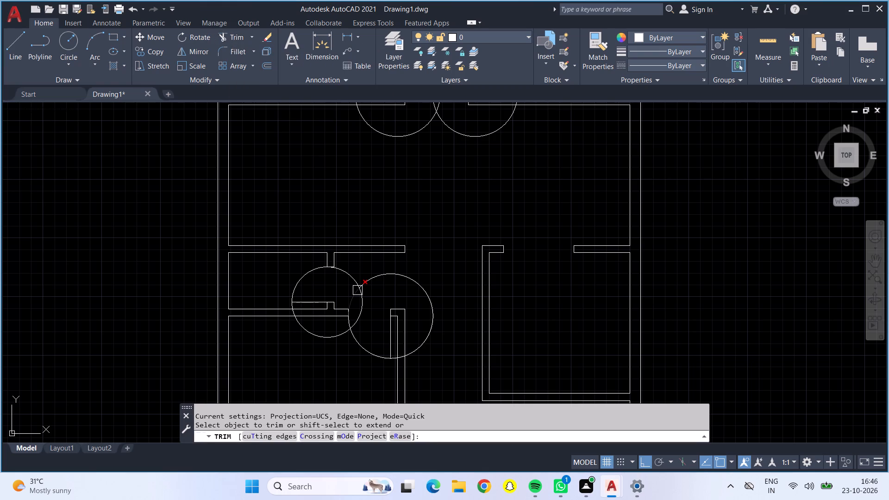
{"action": "triple_click", "coordinate": [357, 290]}
{"action": "triple_click", "coordinate": [357, 290]}
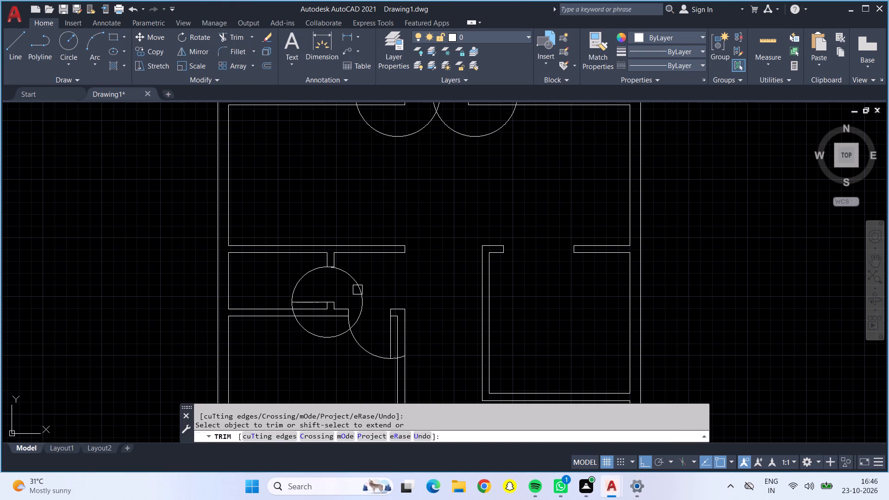
{"action": "left_click", "coordinate": [325, 336]}
Trim the leftover arc pieces past the two lower door leaves and across their walls, leaving quarter-circle swings.
{"action": "scroll", "coordinate": [392, 357], "scroll_direction": "up", "scroll_amount": 4}
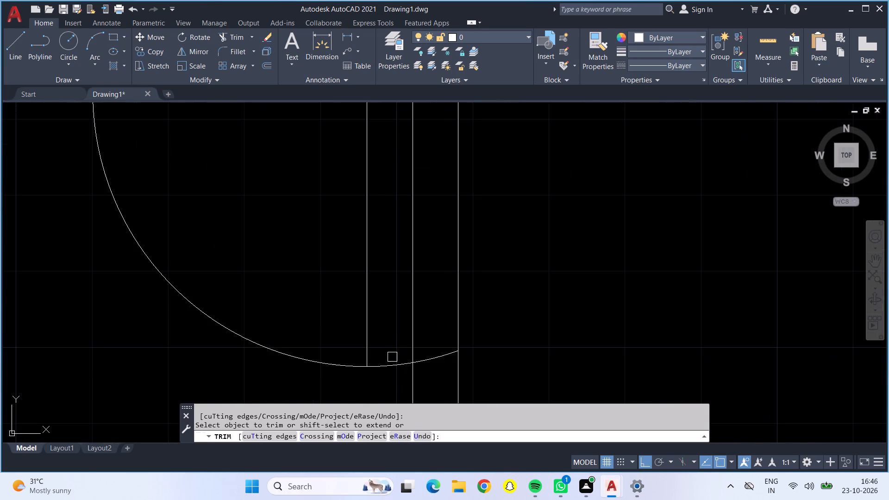
{"action": "left_click", "coordinate": [393, 364]}
{"action": "left_click", "coordinate": [437, 358]}
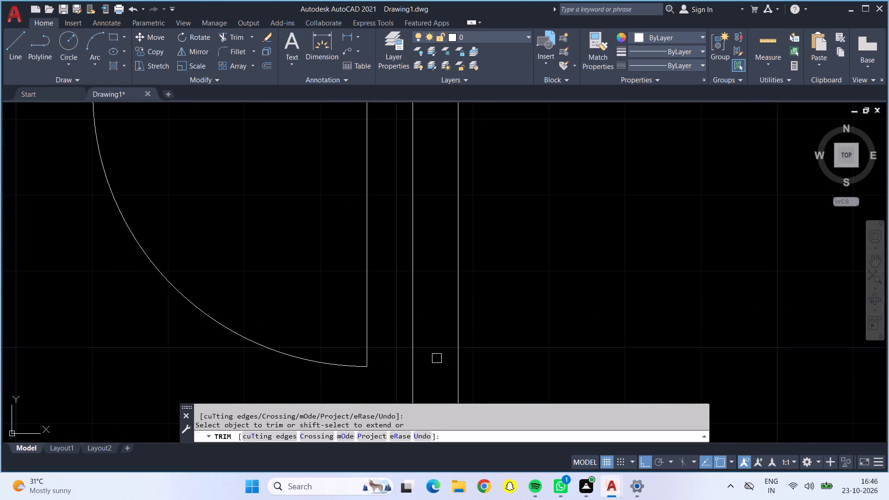
{"action": "scroll", "coordinate": [437, 358], "scroll_direction": "up", "scroll_amount": 1}
{"action": "scroll", "coordinate": [437, 358], "scroll_direction": "down", "scroll_amount": 5}
{"action": "scroll", "coordinate": [332, 309], "scroll_direction": "up", "scroll_amount": 5}
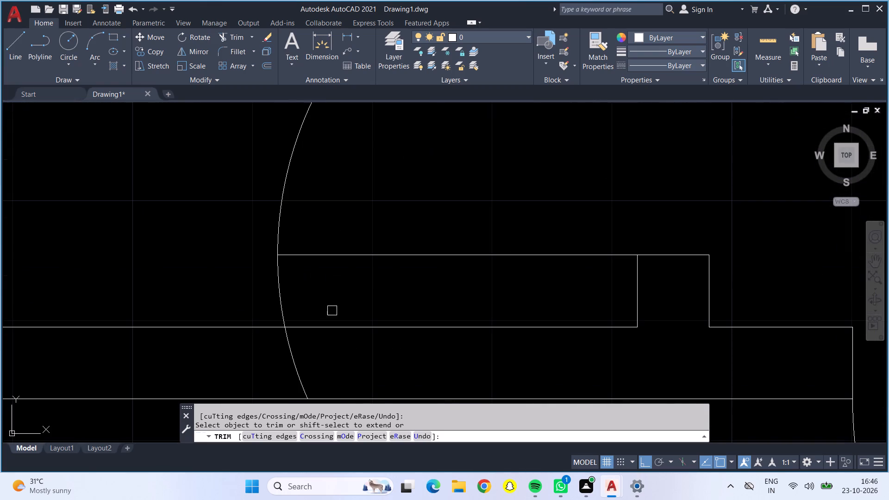
{"action": "left_click_drag", "start_coordinate": [269, 286], "coordinate": [307, 288]}
{"action": "left_click_drag", "start_coordinate": [272, 365], "coordinate": [356, 380]}
Trim the lower parts of the upper-left and upper-right rooms' door-swing circles, below their walls and across the passage between them.
{"action": "scroll", "coordinate": [358, 372], "scroll_direction": "up", "scroll_amount": 1}
{"action": "scroll", "coordinate": [358, 372], "scroll_direction": "down", "scroll_amount": 3}
{"action": "scroll", "coordinate": [431, 306], "scroll_direction": "down", "scroll_amount": 2}
{"action": "middle_click_drag", "start_coordinate": [492, 290], "coordinate": [386, 269]}
{"action": "middle_click_drag", "start_coordinate": [497, 250], "coordinate": [531, 443]}
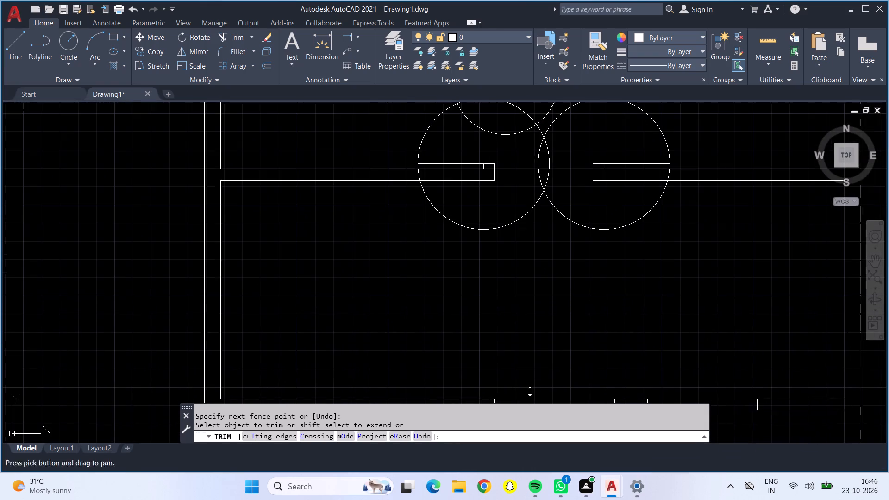
{"action": "left_click", "coordinate": [512, 229]}
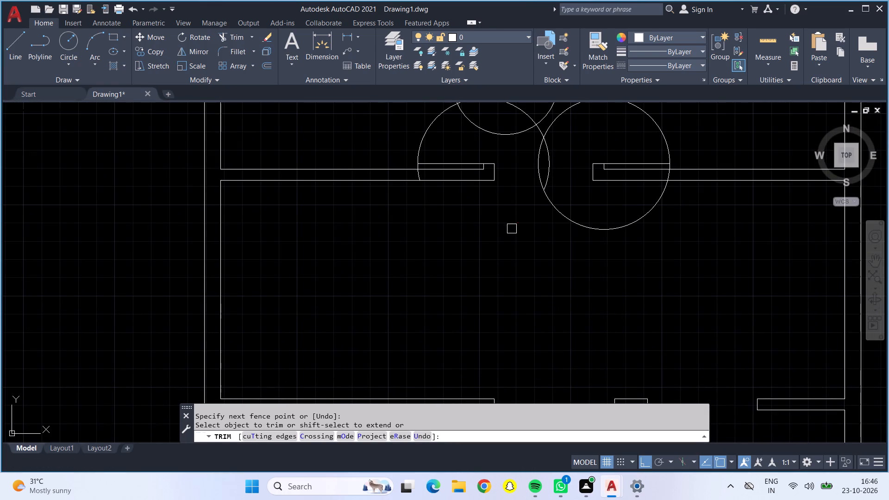
{"action": "left_click", "coordinate": [563, 213]}
{"action": "left_click", "coordinate": [536, 183]}
{"action": "left_click", "coordinate": [540, 190]}
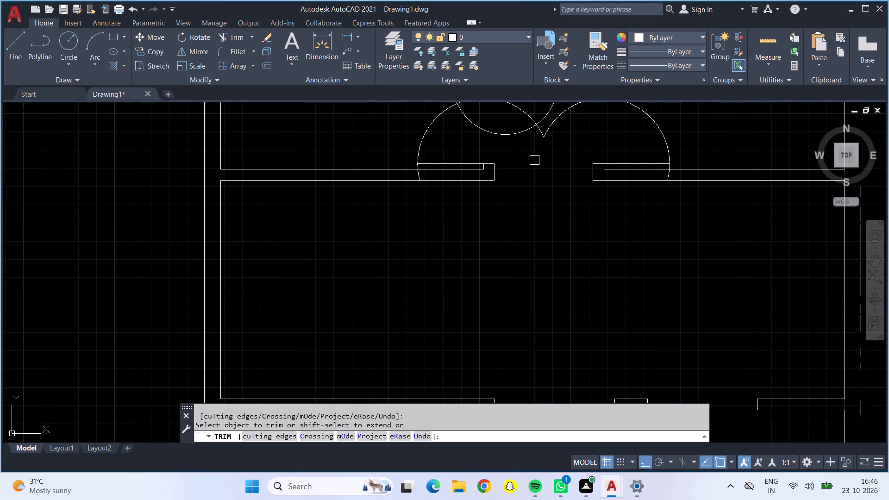
Trim the overlapping arcs between the three upper doors and the part of the small central room's circle crossing into the upper-left room.
{"action": "middle_click_drag", "start_coordinate": [534, 160], "coordinate": [546, 261]}
{"action": "left_click", "coordinate": [543, 231]}
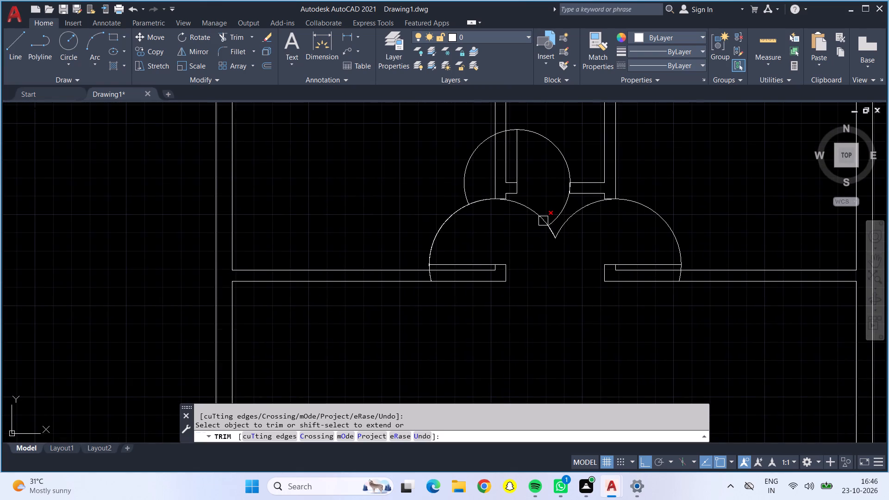
{"action": "left_click", "coordinate": [543, 221]}
{"action": "left_click", "coordinate": [551, 229]}
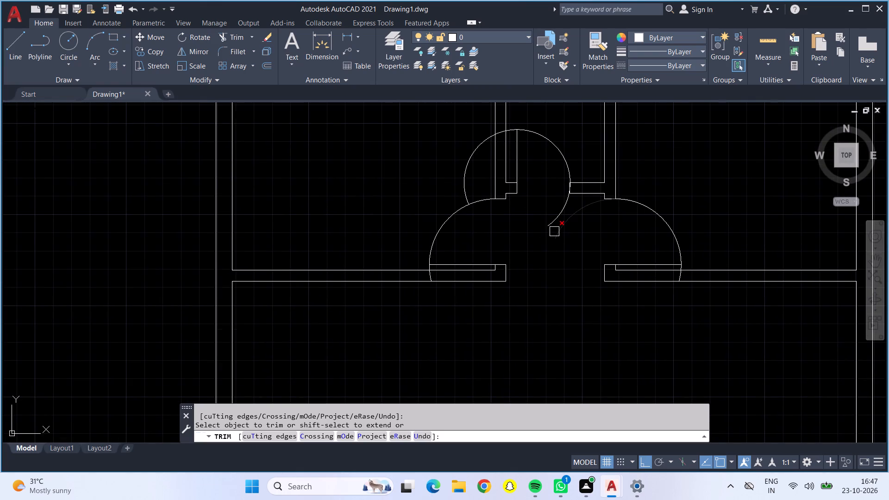
{"action": "left_click", "coordinate": [554, 231]}
{"action": "left_click", "coordinate": [553, 224]}
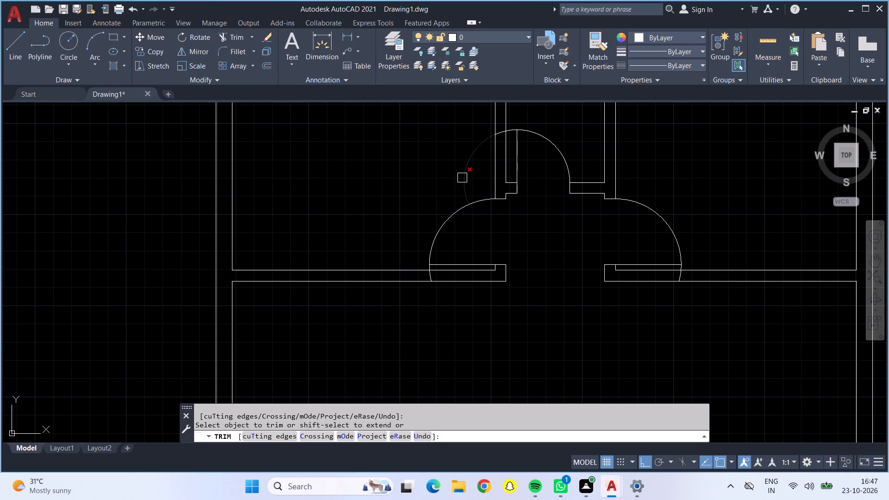
{"action": "left_click", "coordinate": [462, 178]}
Trim the arc remnants past the door leaves of the upper-right and small upper central rooms, leaving quarter-circle swings.
{"action": "scroll", "coordinate": [667, 277], "scroll_direction": "up", "scroll_amount": 4}
{"action": "left_click_drag", "start_coordinate": [692, 264], "coordinate": [753, 270]}
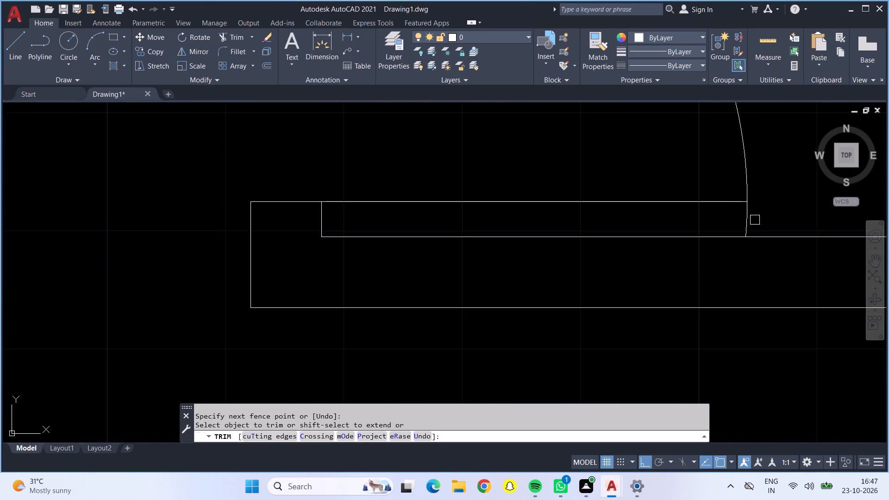
{"action": "left_click", "coordinate": [751, 217]}
{"action": "scroll", "coordinate": [722, 227], "scroll_direction": "down", "scroll_amount": 3}
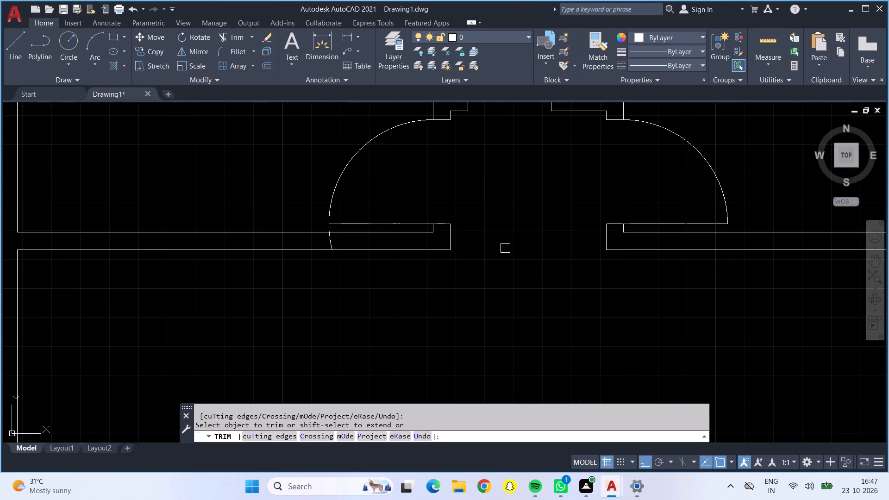
{"action": "middle_click_drag", "start_coordinate": [506, 248], "coordinate": [554, 405]}
{"action": "scroll", "coordinate": [508, 174], "scroll_direction": "up", "scroll_amount": 2}
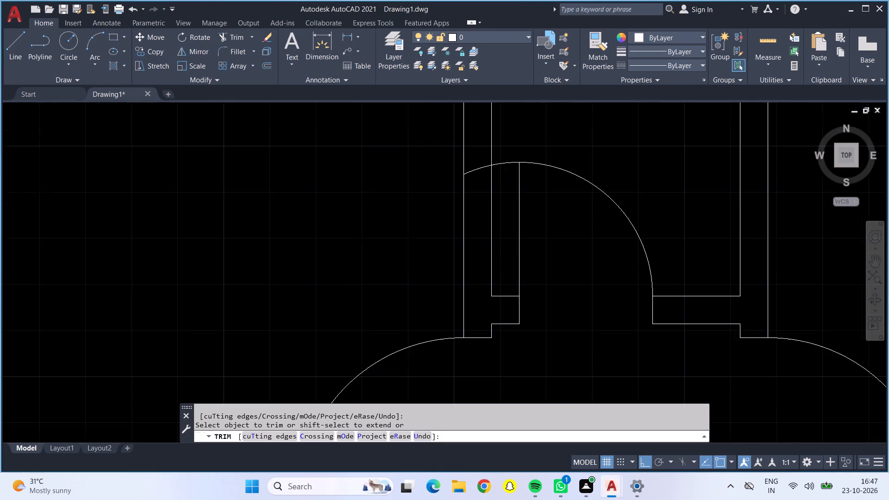
{"action": "left_click_drag", "start_coordinate": [505, 143], "coordinate": [506, 182]}
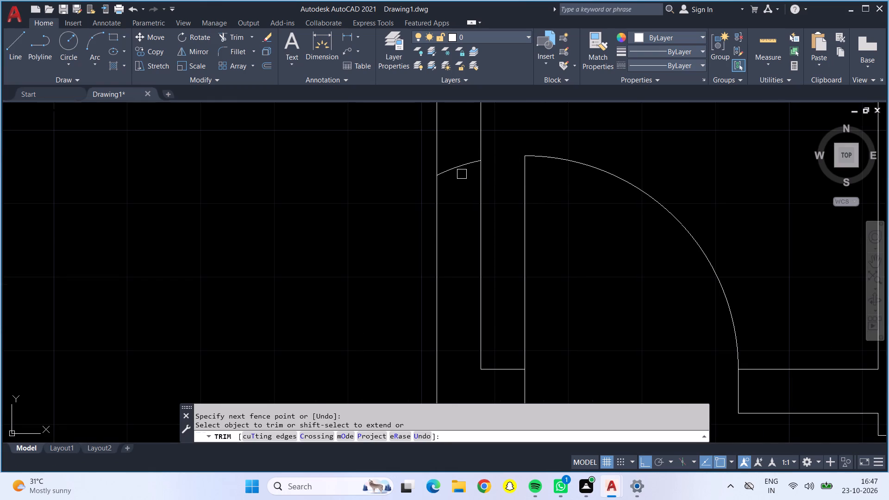
{"action": "left_click", "coordinate": [462, 169]}
Trim the arc remnants below the upper-left room's door leaf and inside its wall, leaving a quarter-circle swing.
{"action": "scroll", "coordinate": [462, 169], "scroll_direction": "down", "scroll_amount": 3}
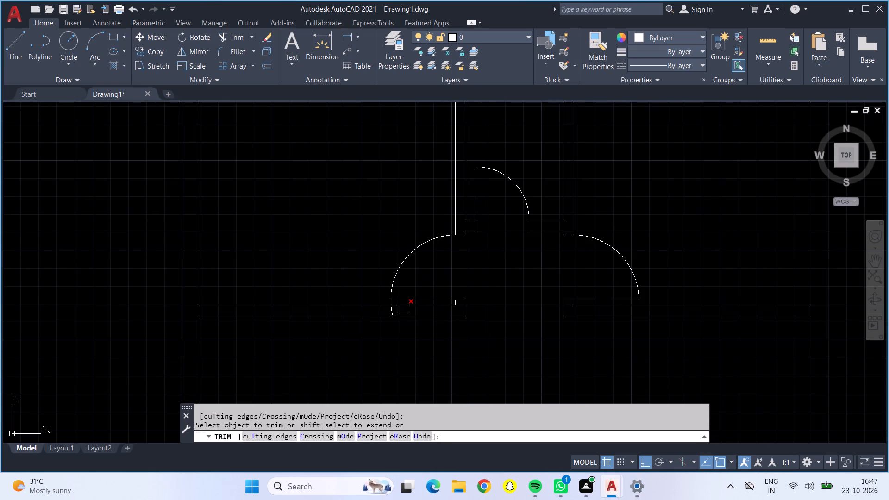
{"action": "scroll", "coordinate": [395, 310], "scroll_direction": "up", "scroll_amount": 4}
{"action": "left_click_drag", "start_coordinate": [336, 297], "coordinate": [404, 308]}
{"action": "left_click", "coordinate": [353, 270]}
{"action": "scroll", "coordinate": [385, 267], "scroll_direction": "down", "scroll_amount": 3}
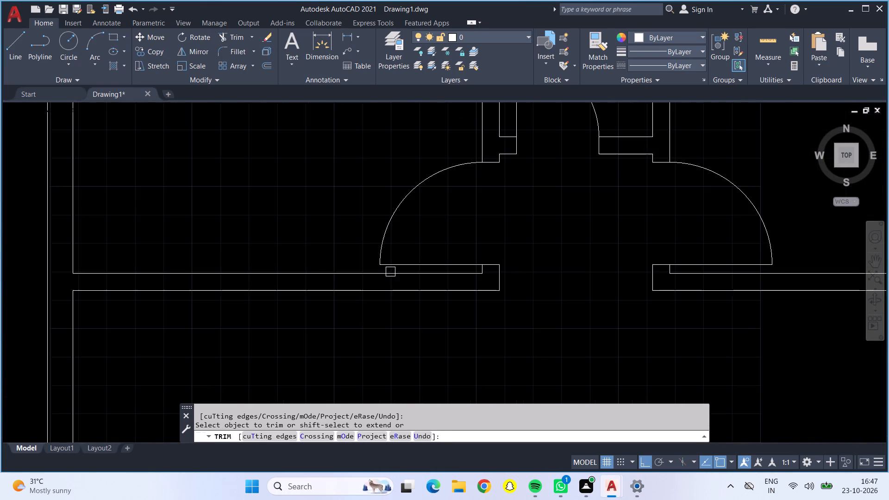
{"action": "scroll", "coordinate": [510, 211], "scroll_direction": "down", "scroll_amount": 2}
{"action": "middle_click_drag", "start_coordinate": [543, 214], "coordinate": [466, 216]}
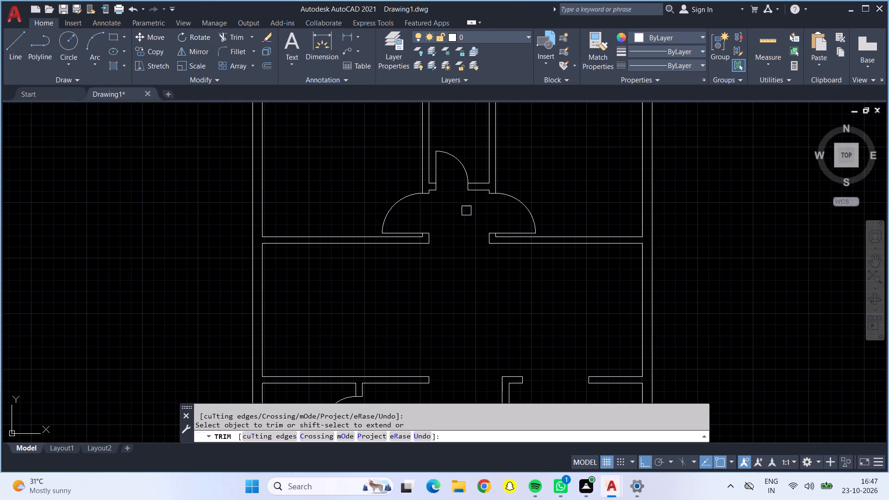
{"action": "middle_click_drag", "start_coordinate": [468, 204], "coordinate": [436, 237]}
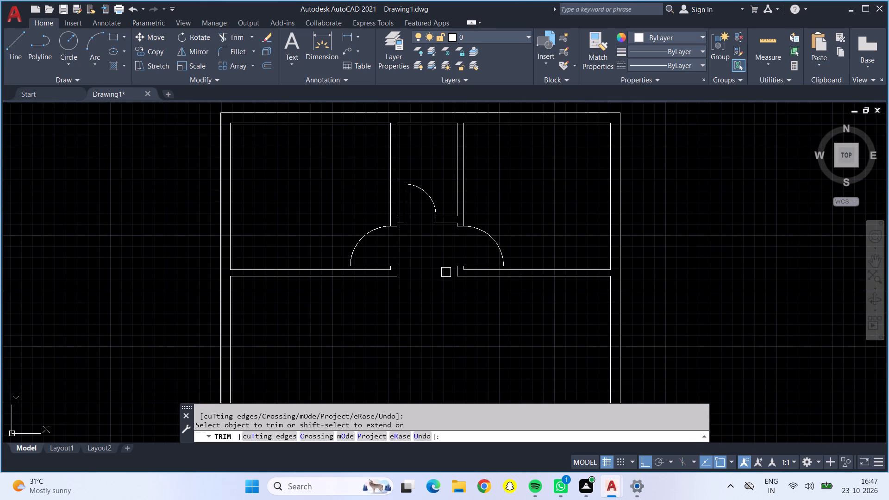
Offset the upper-left room's door leaf line and the adjoining wall-end line 2" up into the door opening.
{"action": "key", "text": "Escape"}
{"action": "key", "text": "o"}
{"action": "key", "text": "Return"}
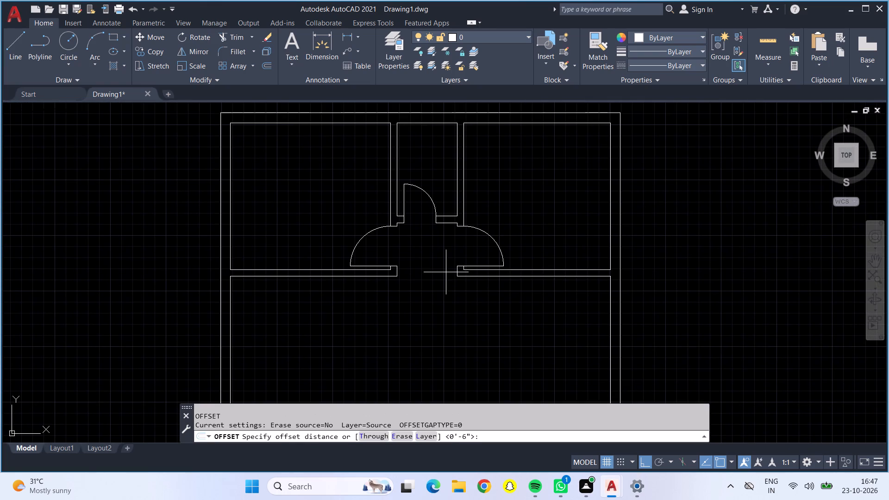
{"action": "key", "text": "2"}
{"action": "key", "text": "shift+quotedbl"}
{"action": "key", "text": "Return"}
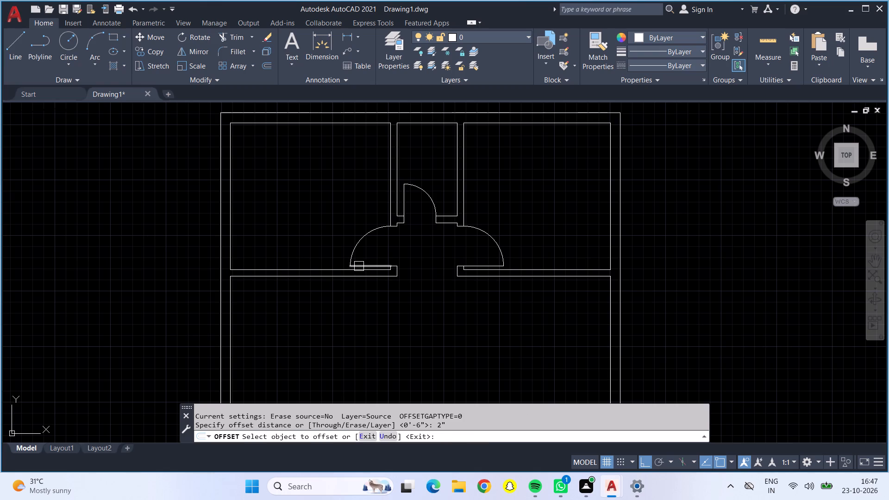
{"action": "scroll", "coordinate": [359, 262], "scroll_direction": "up", "scroll_amount": 3}
{"action": "scroll", "coordinate": [393, 239], "scroll_direction": "up", "scroll_amount": 1}
{"action": "middle_click_drag", "start_coordinate": [393, 239], "coordinate": [389, 279]}
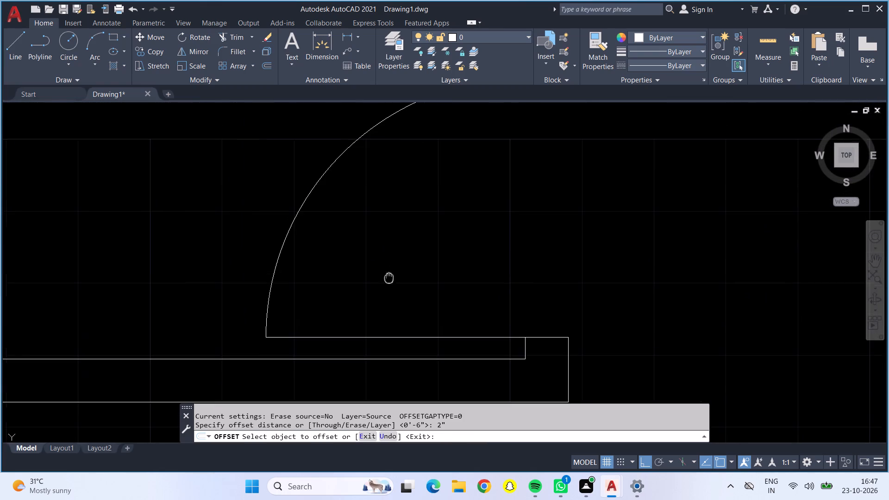
{"action": "middle_click_drag", "start_coordinate": [389, 279], "coordinate": [288, 266]}
{"action": "scroll", "coordinate": [288, 266], "scroll_direction": "down", "scroll_amount": 1}
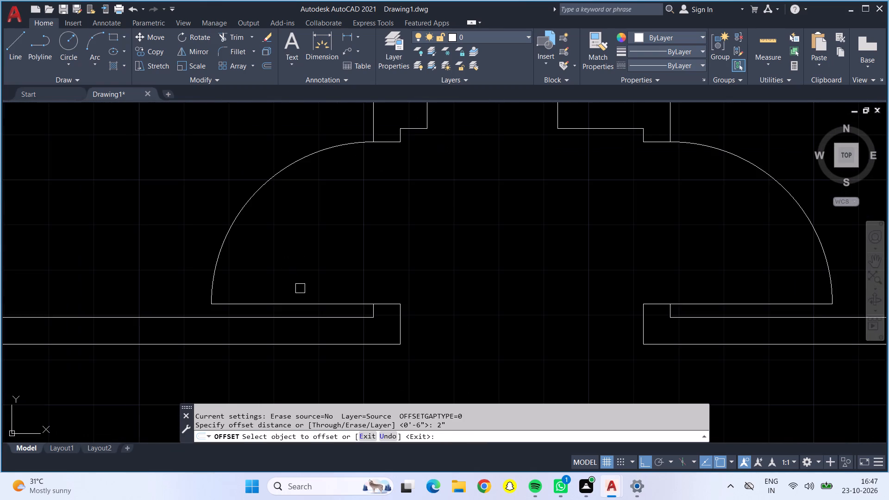
{"action": "left_click", "coordinate": [302, 300]}
{"action": "left_click", "coordinate": [311, 265]}
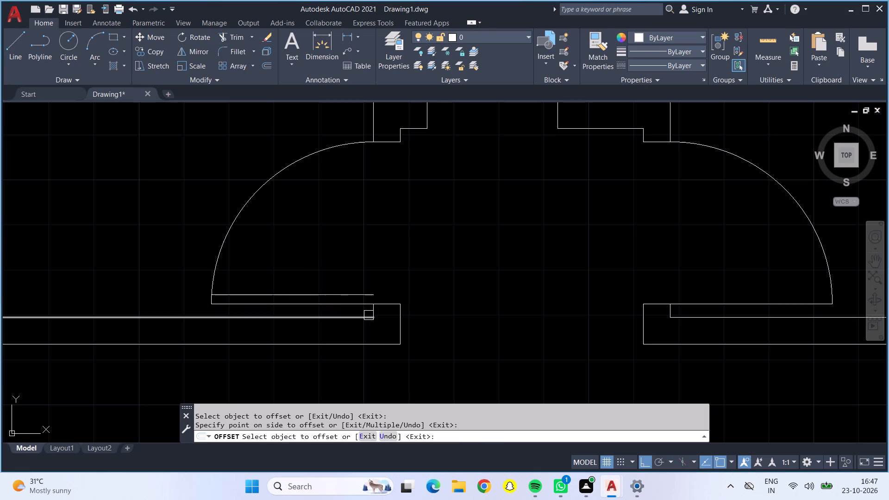
{"action": "left_click", "coordinate": [384, 304]}
{"action": "left_click", "coordinate": [392, 271]}
Offset the upper-left door's upper jamb line and its swing arc 2" toward the inside of the opening.
{"action": "left_click", "coordinate": [388, 144]}
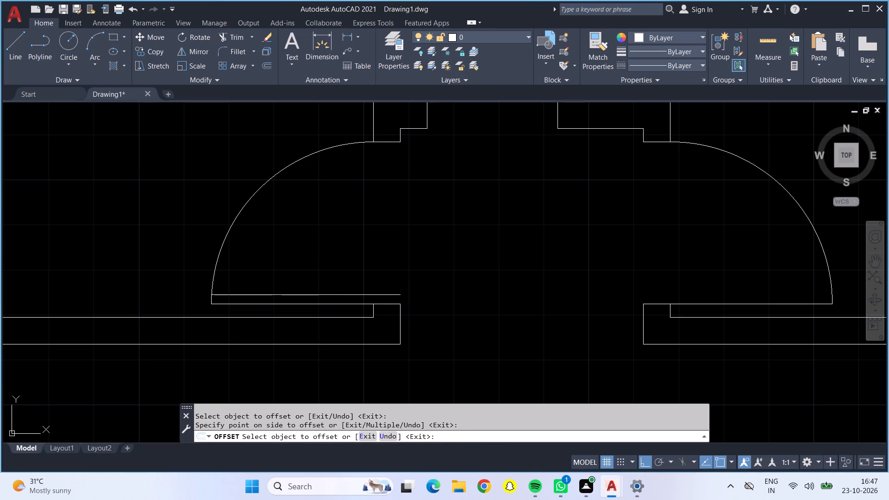
{"action": "left_click", "coordinate": [386, 202]}
{"action": "left_click", "coordinate": [333, 150]}
{"action": "left_click_drag", "start_coordinate": [347, 188], "coordinate": [350, 198]}
Offset the upper-right door's swing arc, upper jamb line, leaf line and lower wall-end line 2" into the opening.
{"action": "left_click_drag", "start_coordinate": [695, 143], "coordinate": [697, 156]}
{"action": "left_click", "coordinate": [695, 198]}
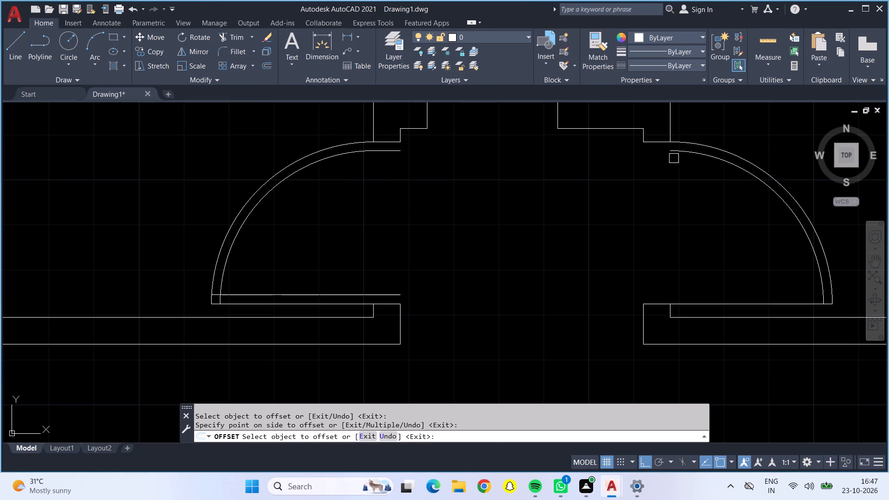
{"action": "left_click", "coordinate": [658, 143]}
{"action": "left_click", "coordinate": [658, 179]}
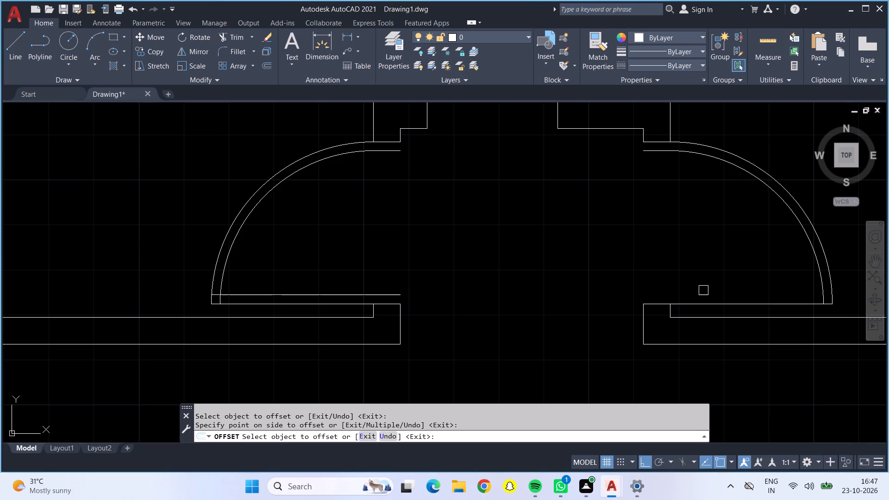
{"action": "left_click", "coordinate": [706, 299]}
{"action": "left_click", "coordinate": [709, 300]}
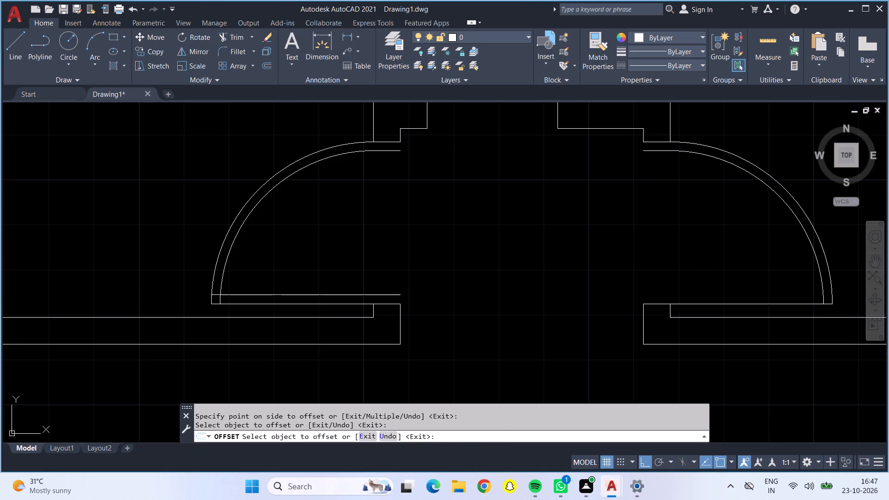
{"action": "left_click", "coordinate": [705, 269]}
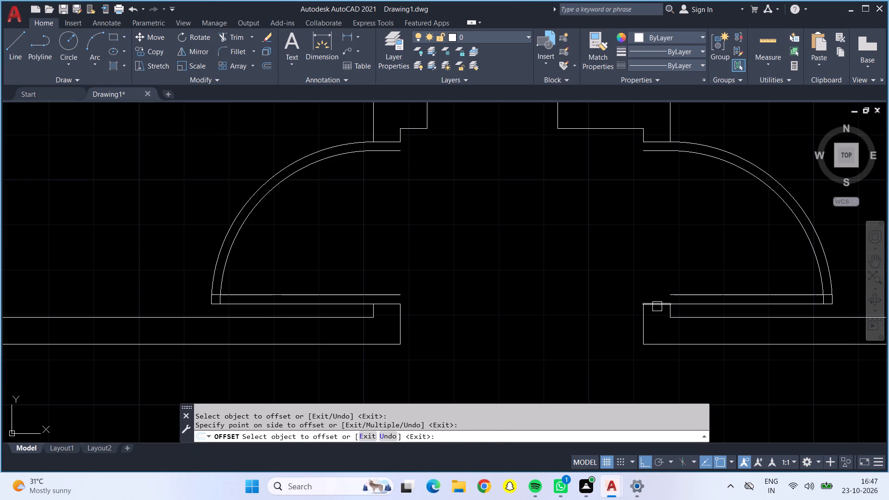
{"action": "left_click", "coordinate": [657, 306]}
{"action": "left_click", "coordinate": [658, 276]}
Offset the small upper central room's door leaf, swing arc and both jamb lines 2" into the opening.
{"action": "scroll", "coordinate": [658, 274], "scroll_direction": "down", "scroll_amount": 1}
{"action": "middle_click_drag", "start_coordinate": [552, 169], "coordinate": [559, 232]}
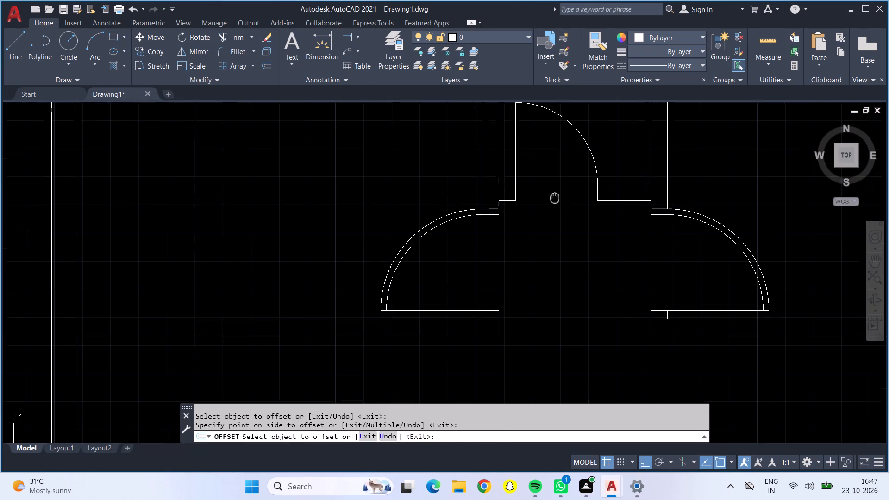
{"action": "middle_click_drag", "start_coordinate": [559, 232], "coordinate": [562, 305]}
{"action": "scroll", "coordinate": [562, 300], "scroll_direction": "up", "scroll_amount": 1}
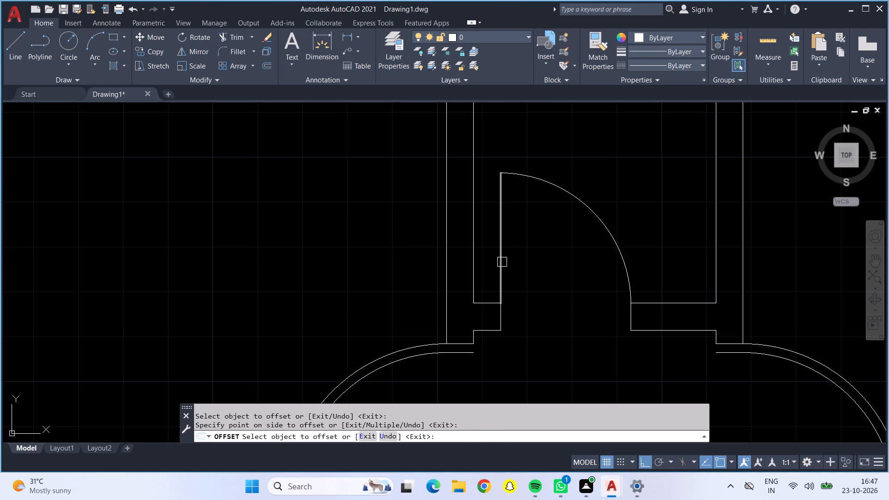
{"action": "left_click", "coordinate": [501, 262]}
{"action": "left_click", "coordinate": [511, 262]}
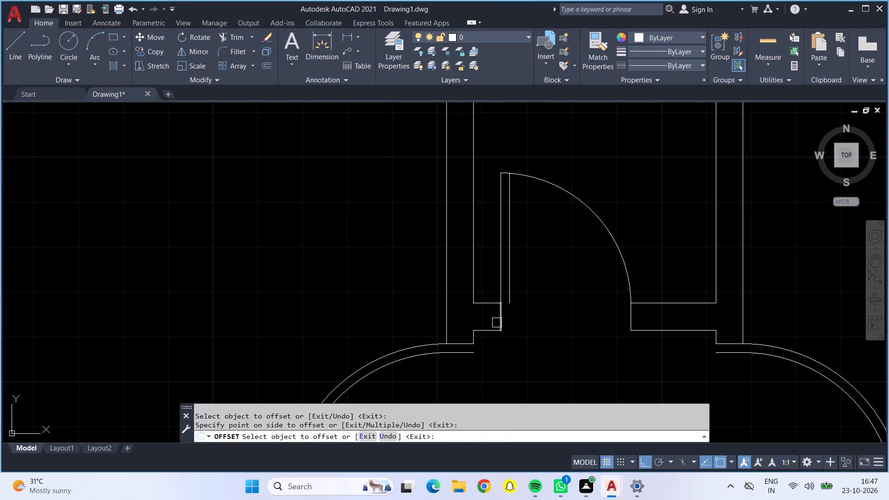
{"action": "left_click", "coordinate": [497, 323]}
{"action": "left_click", "coordinate": [524, 324]}
{"action": "left_click", "coordinate": [611, 231]}
{"action": "left_click", "coordinate": [586, 263]}
{"action": "left_click", "coordinate": [629, 315]}
{"action": "left_click", "coordinate": [587, 318]}
Offset the downward-swinging lower-left room door's leaf, swing arc and both jamb lines 2" into the opening.
{"action": "scroll", "coordinate": [585, 327], "scroll_direction": "down", "scroll_amount": 2}
{"action": "middle_click_drag", "start_coordinate": [588, 352], "coordinate": [554, 144]}
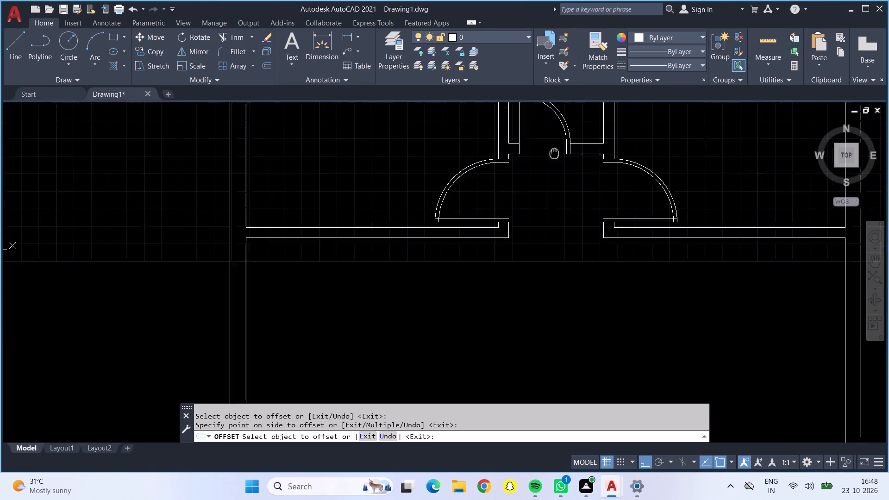
{"action": "middle_click_drag", "start_coordinate": [554, 144], "coordinate": [553, 87]}
{"action": "middle_click_drag", "start_coordinate": [529, 282], "coordinate": [518, 144]}
{"action": "middle_click_drag", "start_coordinate": [442, 309], "coordinate": [439, 228]}
{"action": "scroll", "coordinate": [441, 231], "scroll_direction": "up", "scroll_amount": 2}
{"action": "left_click", "coordinate": [514, 277]}
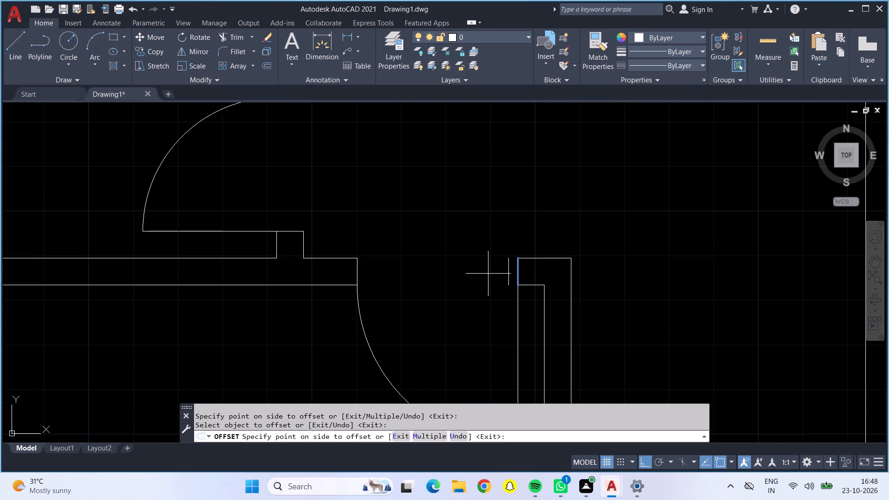
{"action": "left_click", "coordinate": [487, 274]}
{"action": "left_click", "coordinate": [518, 313]}
{"action": "left_click", "coordinate": [483, 312]}
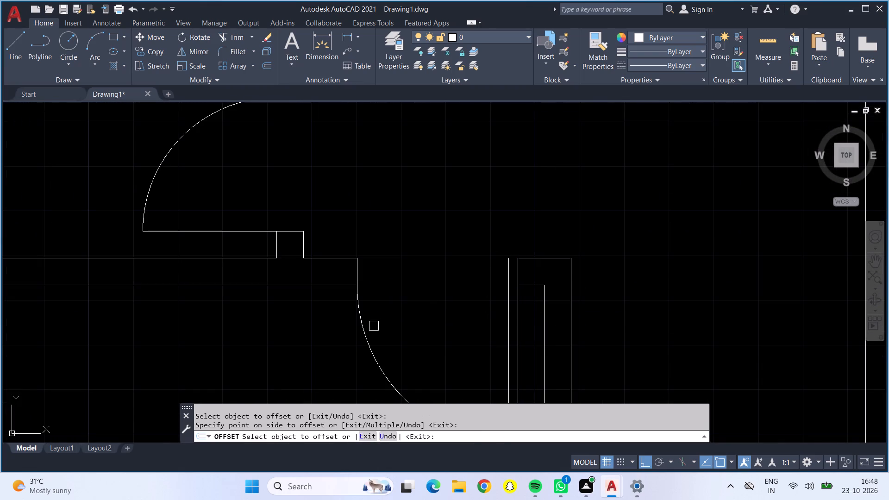
{"action": "left_click", "coordinate": [366, 333]}
{"action": "left_click", "coordinate": [407, 320]}
{"action": "left_click", "coordinate": [357, 275]}
{"action": "left_click", "coordinate": [403, 271]}
Offset the small left middle room's door swing arc, leaf and both jamb lines 2" into the opening.
{"action": "scroll", "coordinate": [392, 265], "scroll_direction": "down", "scroll_amount": 1}
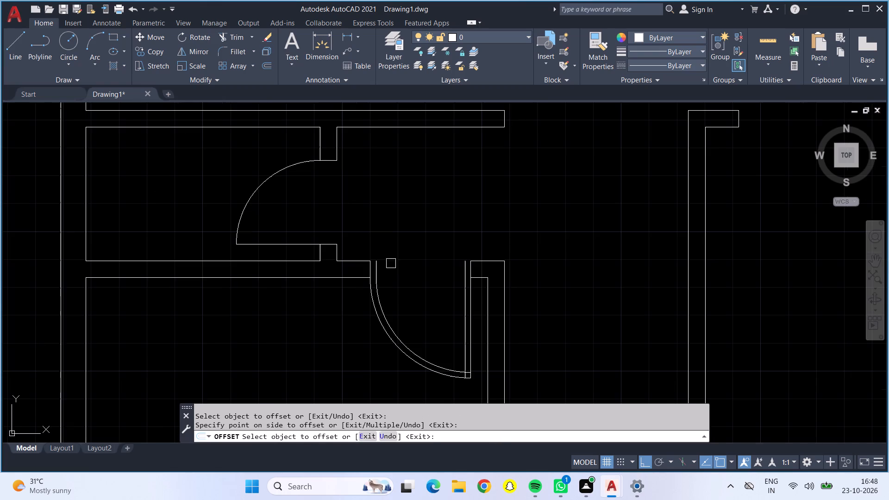
{"action": "scroll", "coordinate": [288, 191], "scroll_direction": "up", "scroll_amount": 1}
{"action": "middle_click_drag", "start_coordinate": [292, 191], "coordinate": [351, 257]}
{"action": "scroll", "coordinate": [351, 257], "scroll_direction": "up", "scroll_amount": 1}
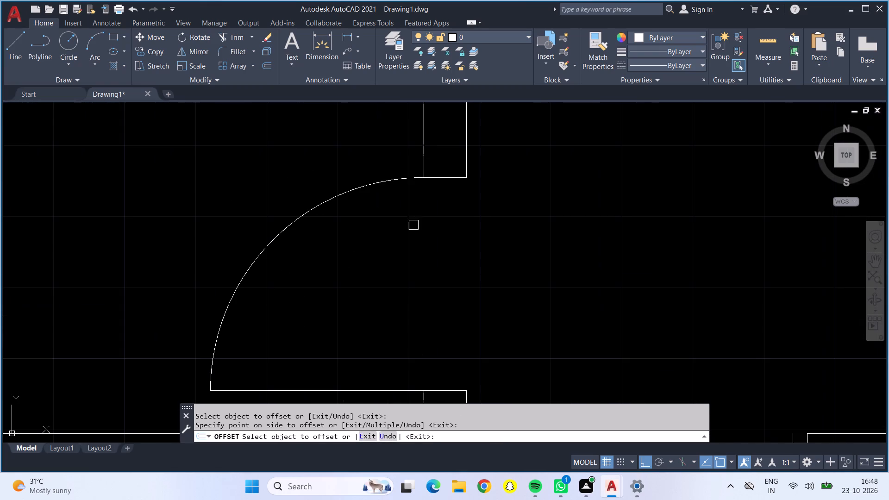
{"action": "left_click", "coordinate": [452, 177]}
{"action": "left_click", "coordinate": [443, 238]}
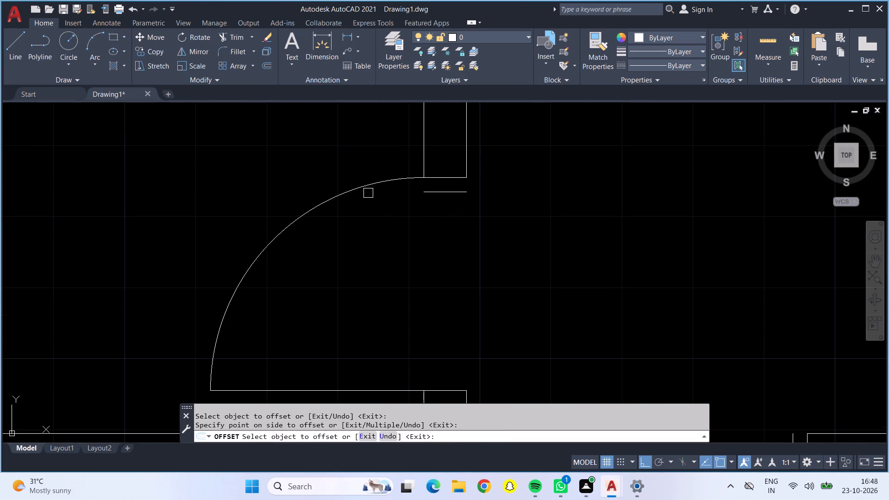
{"action": "left_click", "coordinate": [368, 189]}
{"action": "left_click_drag", "start_coordinate": [383, 223], "coordinate": [388, 234]}
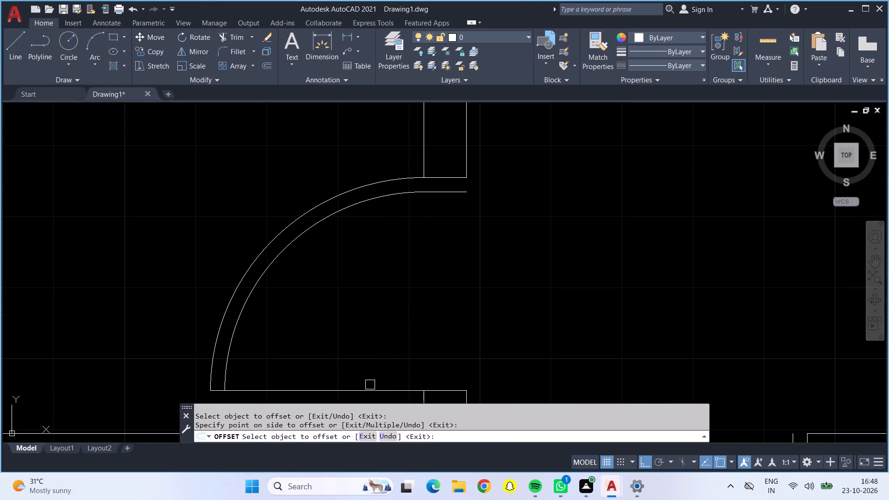
{"action": "left_click", "coordinate": [370, 387]}
{"action": "left_click", "coordinate": [367, 346]}
{"action": "left_click_drag", "start_coordinate": [432, 388], "coordinate": [439, 386]}
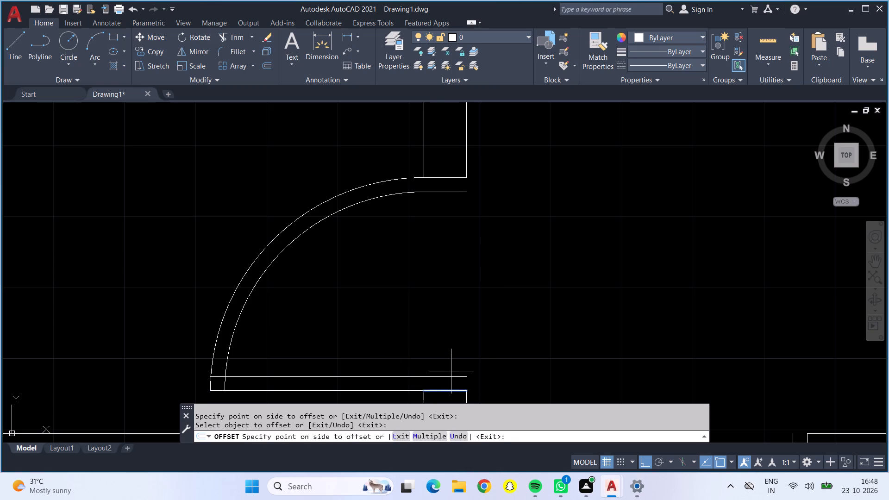
{"action": "left_click", "coordinate": [451, 371]}
{"action": "scroll", "coordinate": [450, 356], "scroll_direction": "down", "scroll_amount": 3}
{"action": "scroll", "coordinate": [572, 308], "scroll_direction": "down", "scroll_amount": 1}
{"action": "middle_click_drag", "start_coordinate": [574, 308], "coordinate": [525, 282]}
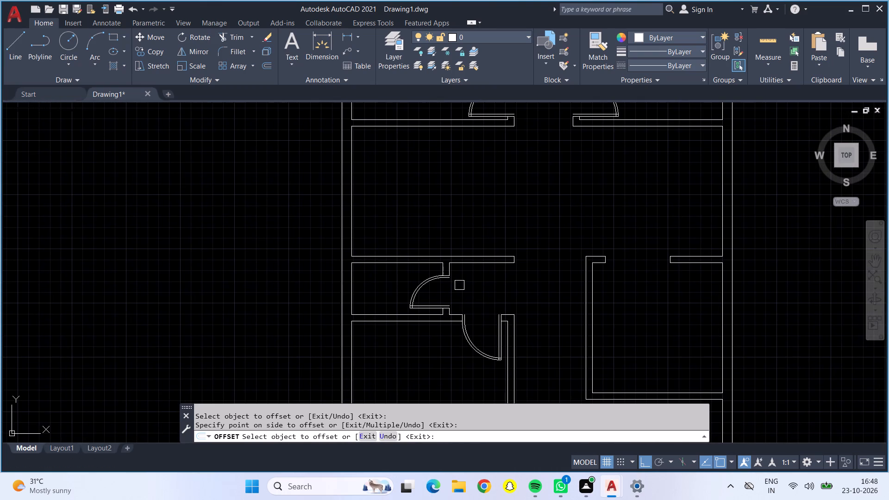
{"action": "key", "text": "Escape"}
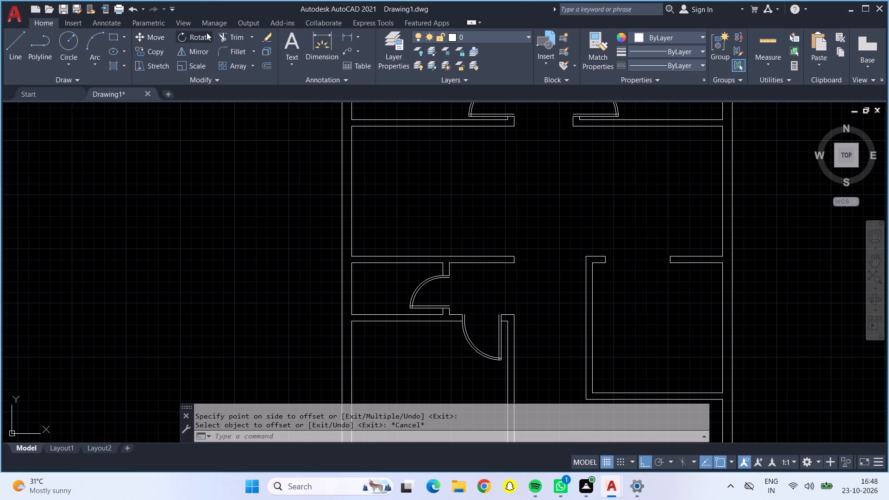
Trim the crossing inner leaf and inner arc ends at the leaf tip of the small left middle room's door.
{"action": "left_click", "coordinate": [221, 35]}
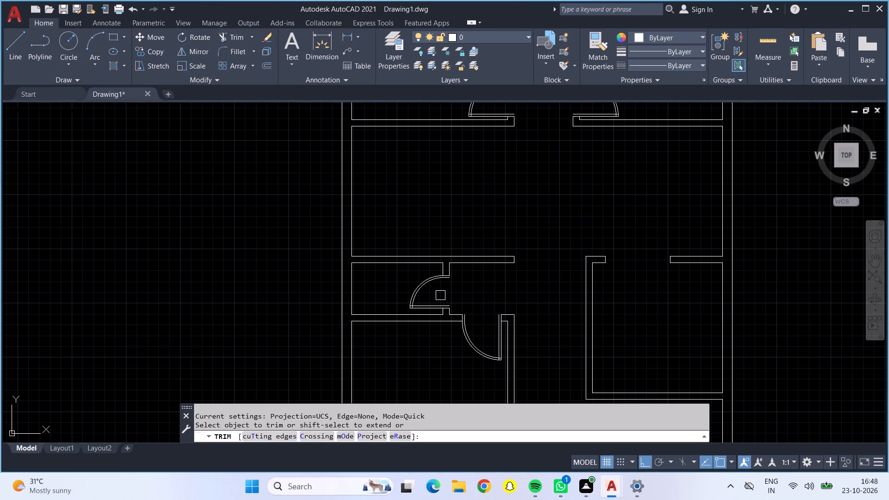
{"action": "scroll", "coordinate": [418, 308], "scroll_direction": "up", "scroll_amount": 4}
{"action": "scroll", "coordinate": [408, 306], "scroll_direction": "down", "scroll_amount": 1}
{"action": "scroll", "coordinate": [384, 317], "scroll_direction": "up", "scroll_amount": 5}
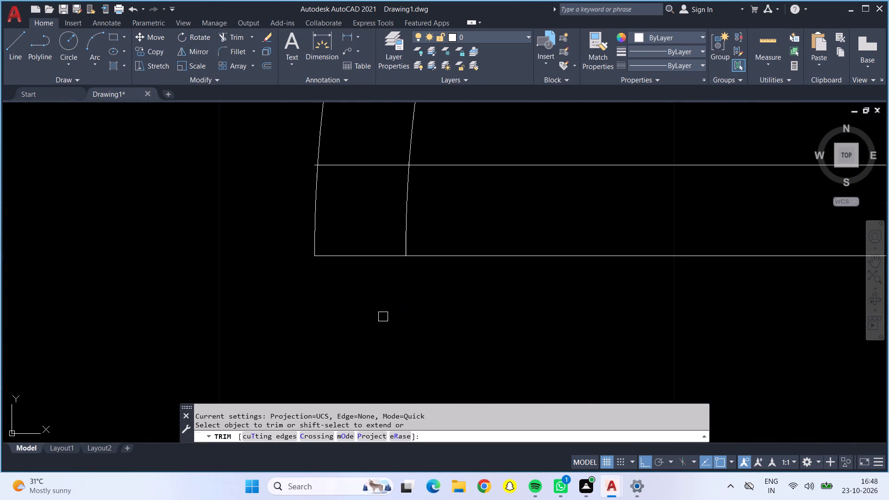
{"action": "left_click_drag", "start_coordinate": [375, 138], "coordinate": [416, 195]}
Trim the crossing inner leaf and inner arc ends at the leaf tip of the downward-swinging lower-left room door.
{"action": "scroll", "coordinate": [418, 200], "scroll_direction": "down", "scroll_amount": 3}
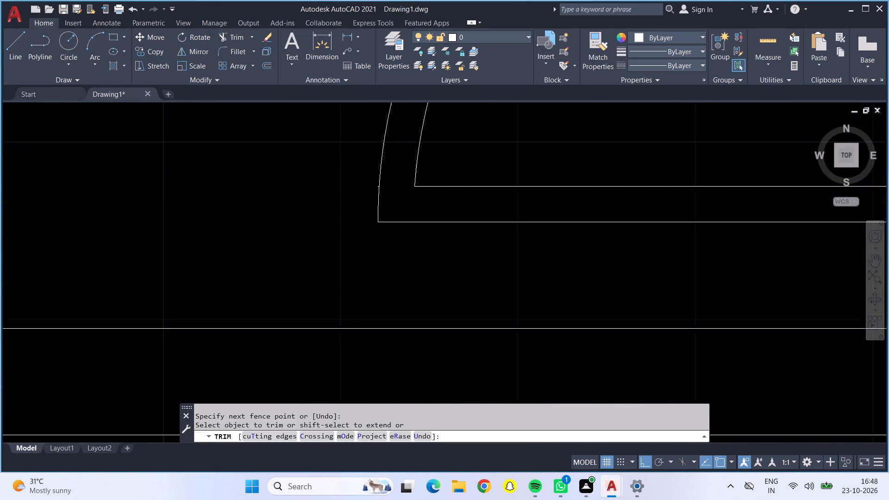
{"action": "scroll", "coordinate": [455, 175], "scroll_direction": "down", "scroll_amount": 2}
{"action": "middle_click_drag", "start_coordinate": [508, 136], "coordinate": [260, 160]}
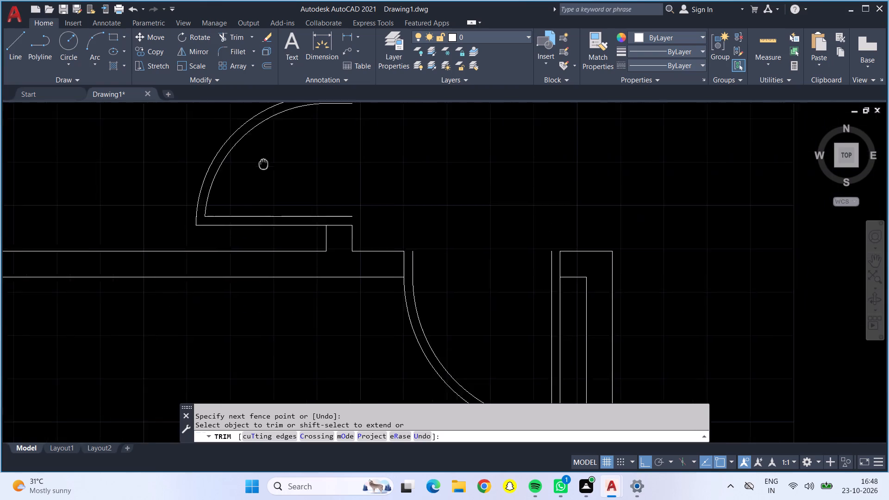
{"action": "middle_click_drag", "start_coordinate": [260, 160], "coordinate": [238, 127]}
{"action": "middle_click_drag", "start_coordinate": [448, 278], "coordinate": [359, 132]}
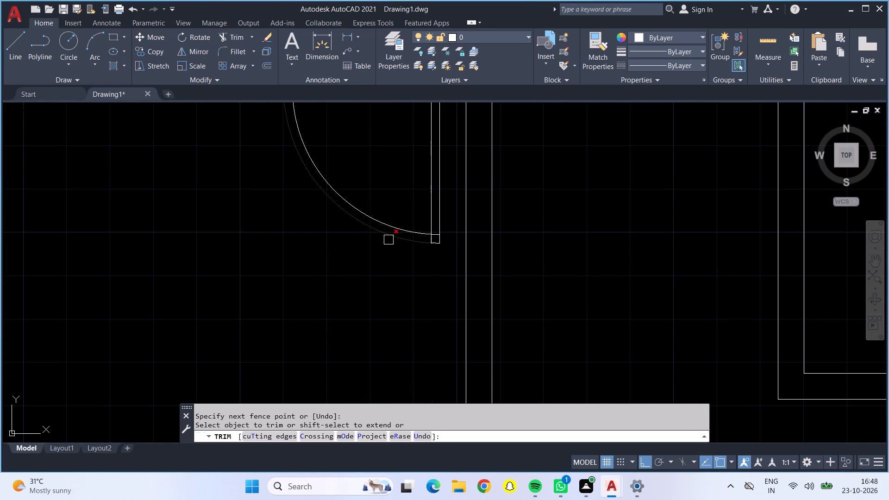
{"action": "scroll", "coordinate": [421, 234], "scroll_direction": "up", "scroll_amount": 6}
{"action": "left_click_drag", "start_coordinate": [593, 218], "coordinate": [532, 291]}
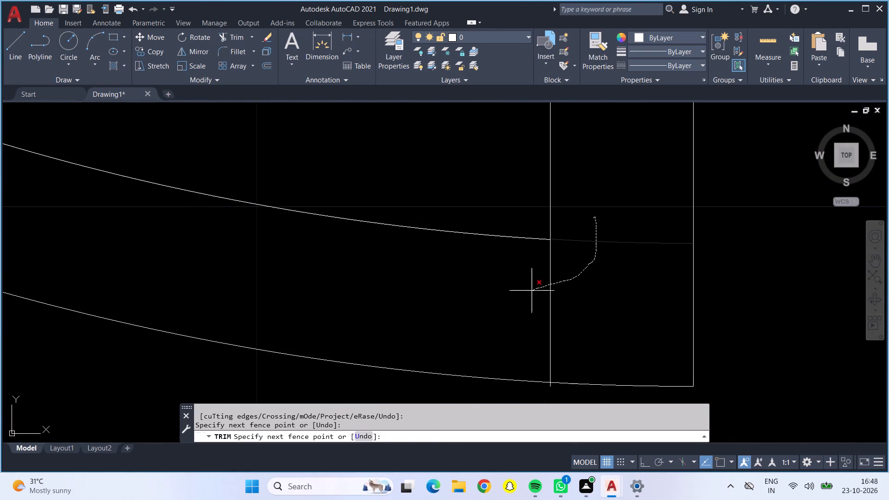
{"action": "left_click_drag", "start_coordinate": [532, 291], "coordinate": [530, 292]}
{"action": "scroll", "coordinate": [524, 280], "scroll_direction": "down", "scroll_amount": 7}
{"action": "middle_click_drag", "start_coordinate": [482, 166], "coordinate": [502, 333]}
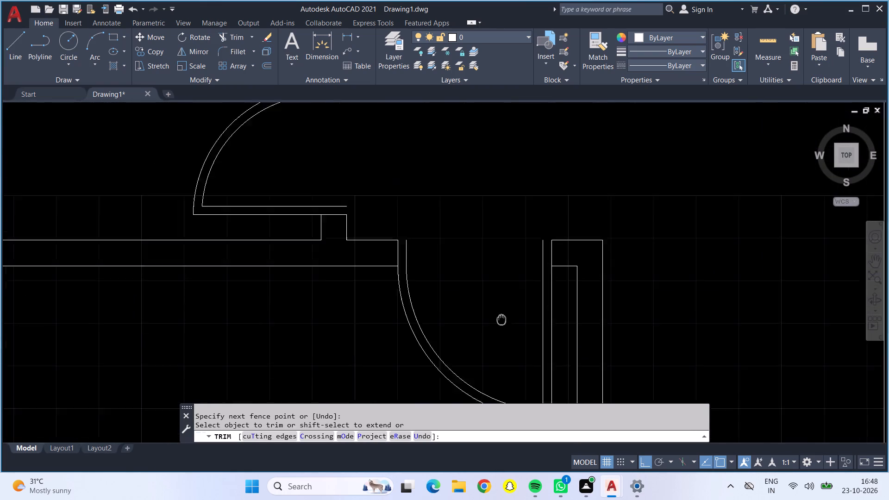
Trim the crossing inner leaf and inner arc ends at the leaf tip of the upper-left room's door.
{"action": "middle_click_drag", "start_coordinate": [502, 333], "coordinate": [507, 383]}
{"action": "scroll", "coordinate": [479, 160], "scroll_direction": "down", "scroll_amount": 1}
{"action": "middle_click_drag", "start_coordinate": [480, 156], "coordinate": [463, 438]}
{"action": "scroll", "coordinate": [439, 130], "scroll_direction": "down", "scroll_amount": 1}
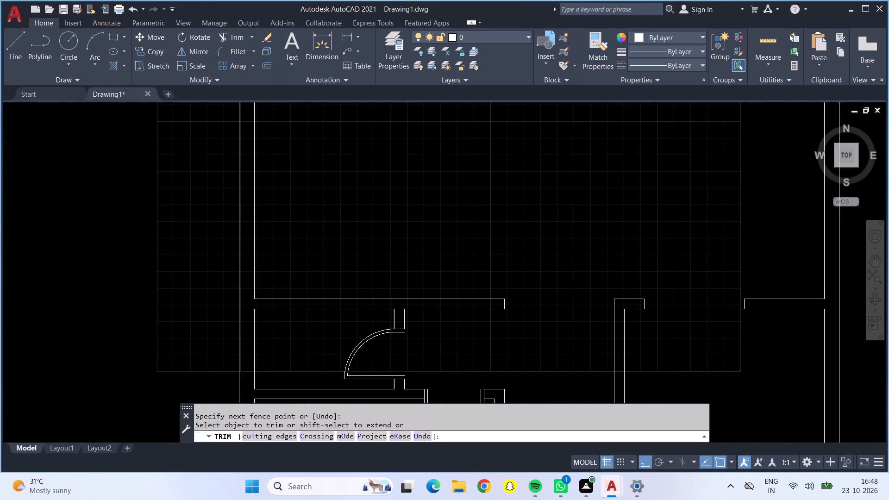
{"action": "middle_click_drag", "start_coordinate": [462, 144], "coordinate": [421, 284]}
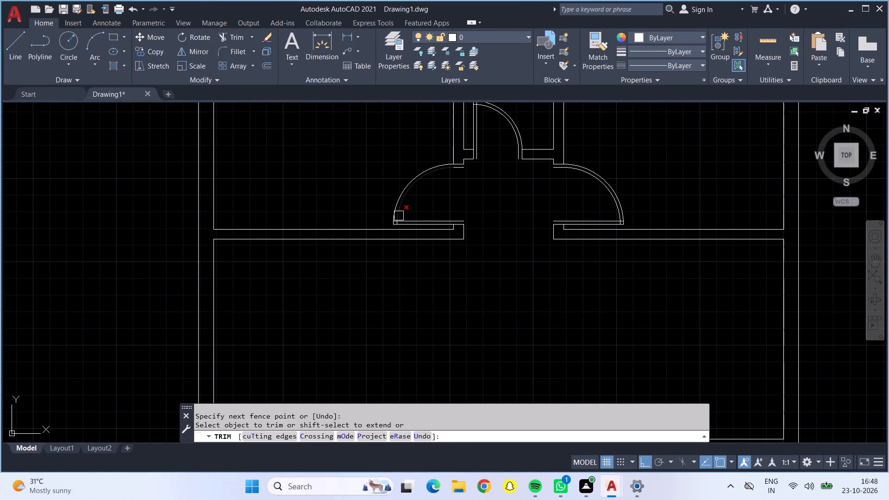
{"action": "scroll", "coordinate": [398, 217], "scroll_direction": "up", "scroll_amount": 6}
{"action": "left_click_drag", "start_coordinate": [368, 217], "coordinate": [377, 249]}
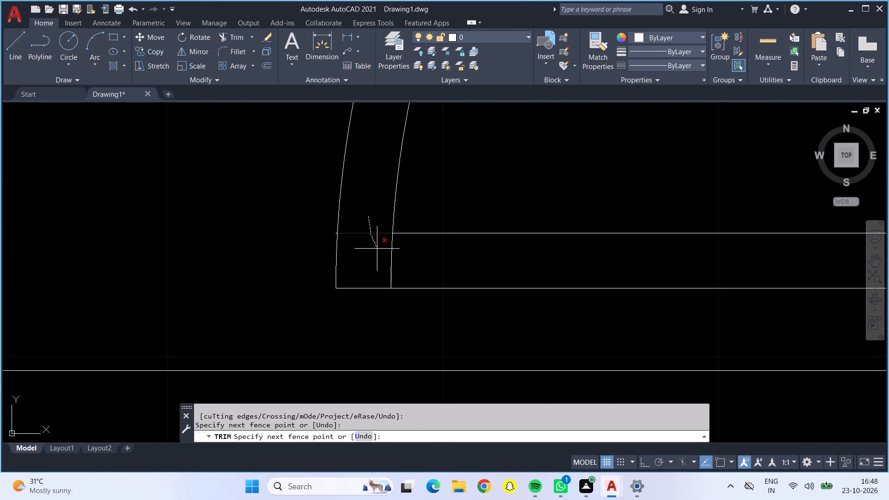
{"action": "left_click_drag", "start_coordinate": [377, 249], "coordinate": [420, 256]}
{"action": "scroll", "coordinate": [423, 256], "scroll_direction": "up", "scroll_amount": 1}
{"action": "scroll", "coordinate": [422, 256], "scroll_direction": "down", "scroll_amount": 5}
Trim the crossing inner leaf and inner arc ends at the upper-right room door's leaf tip, including the stub outside the outer arc.
{"action": "middle_click_drag", "start_coordinate": [559, 197], "coordinate": [557, 197]}
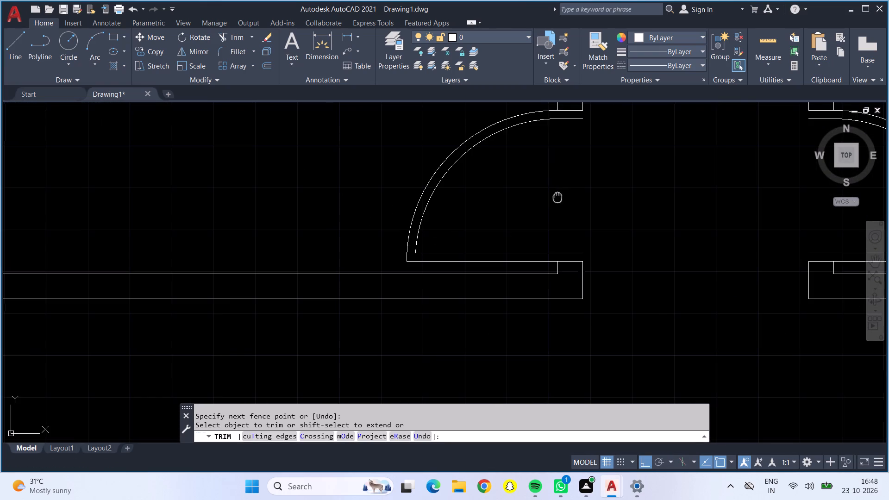
{"action": "middle_click_drag", "start_coordinate": [557, 197], "coordinate": [68, 225]}
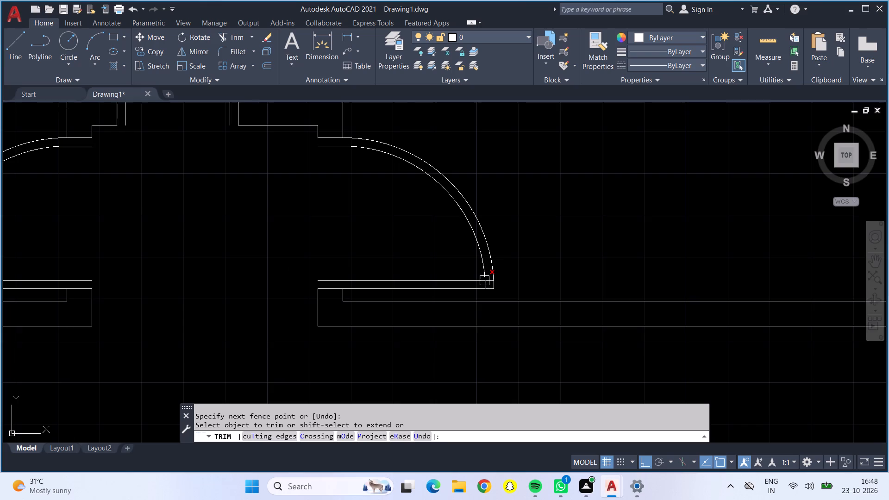
{"action": "scroll", "coordinate": [484, 281], "scroll_direction": "up", "scroll_amount": 3}
{"action": "scroll", "coordinate": [484, 280], "scroll_direction": "down", "scroll_amount": 1}
{"action": "scroll", "coordinate": [484, 280], "scroll_direction": "up", "scroll_amount": 4}
{"action": "left_click_drag", "start_coordinate": [494, 257], "coordinate": [428, 359]}
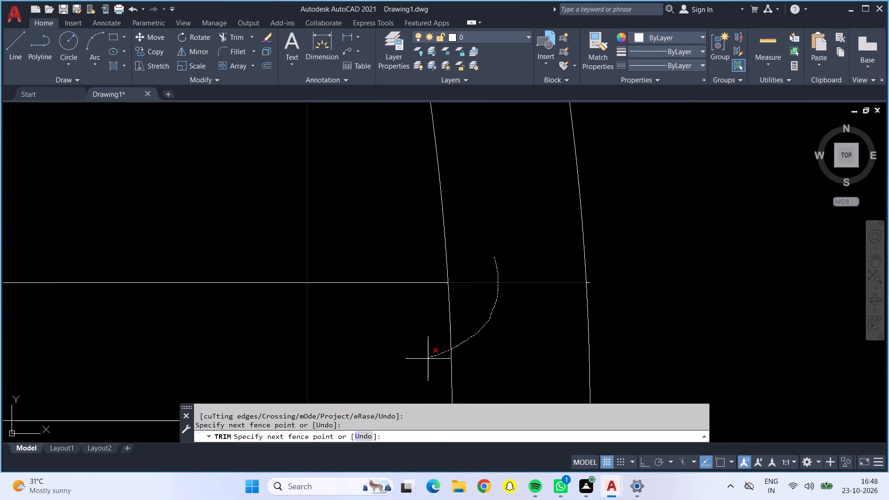
{"action": "left_click_drag", "start_coordinate": [428, 359], "coordinate": [426, 359]}
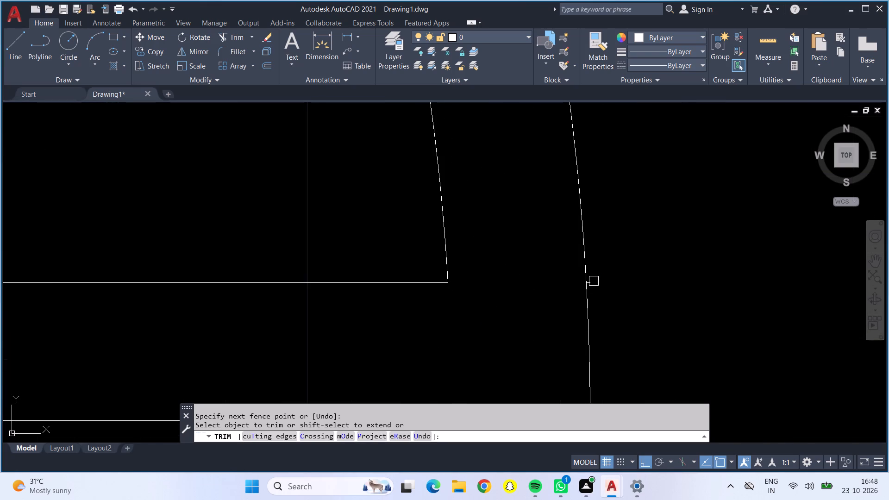
{"action": "left_click", "coordinate": [592, 280]}
{"action": "scroll", "coordinate": [570, 283], "scroll_direction": "down", "scroll_amount": 2}
{"action": "scroll", "coordinate": [568, 283], "scroll_direction": "up", "scroll_amount": 1}
{"action": "scroll", "coordinate": [566, 283], "scroll_direction": "down", "scroll_amount": 3}
{"action": "scroll", "coordinate": [394, 210], "scroll_direction": "down", "scroll_amount": 1}
Trim the crossing inner leaf and inner arc ends at the top middle room door's leaf tip, including the stub beyond the outer arc.
{"action": "middle_click_drag", "start_coordinate": [394, 210], "coordinate": [417, 247]}
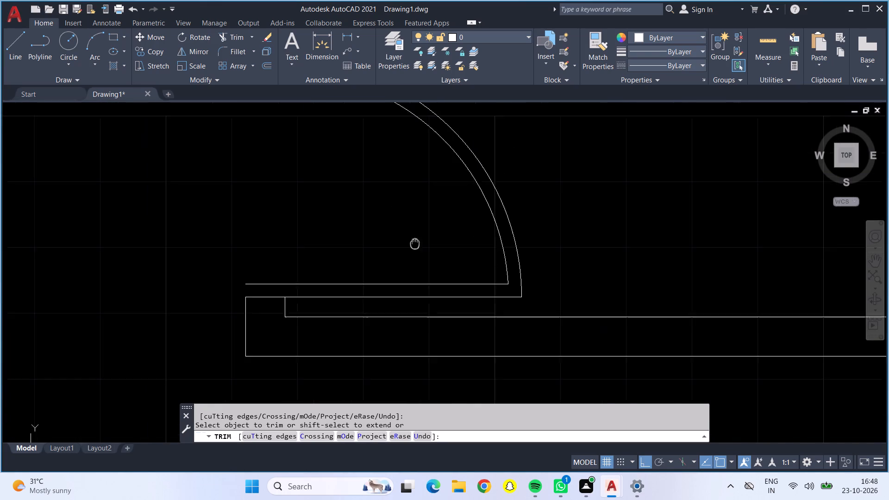
{"action": "middle_click_drag", "start_coordinate": [417, 247], "coordinate": [517, 422]}
{"action": "scroll", "coordinate": [322, 293], "scroll_direction": "down", "scroll_amount": 2}
{"action": "scroll", "coordinate": [194, 194], "scroll_direction": "up", "scroll_amount": 5}
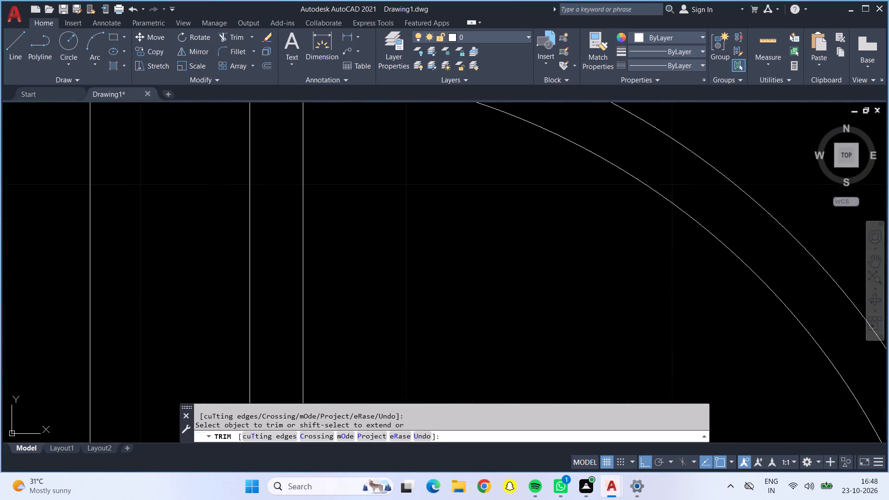
{"action": "middle_click_drag", "start_coordinate": [227, 148], "coordinate": [218, 462]}
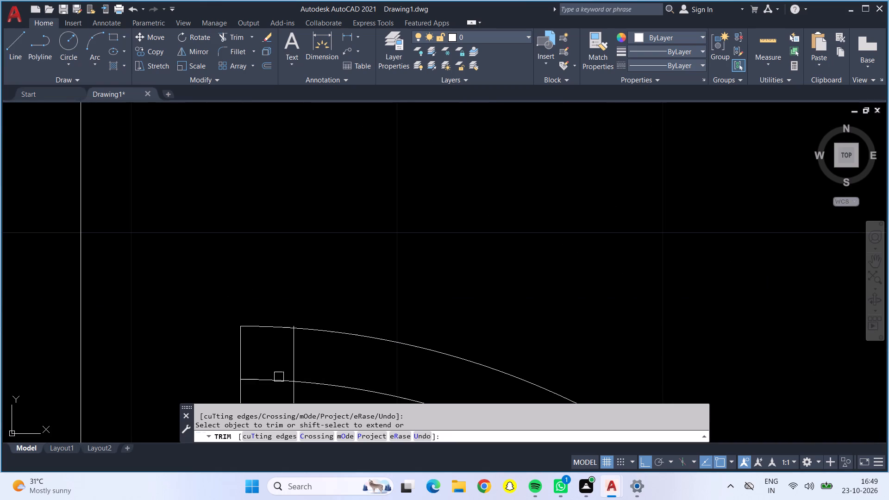
{"action": "left_click", "coordinate": [277, 382]}
{"action": "left_click", "coordinate": [293, 363]}
{"action": "scroll", "coordinate": [294, 328], "scroll_direction": "up", "scroll_amount": 8}
{"action": "left_click", "coordinate": [200, 325]}
Trim the leftover inner leaf stub projecting outside the outer swing arc of the upper-left room's door.
{"action": "scroll", "coordinate": [202, 326], "scroll_direction": "down", "scroll_amount": 13}
{"action": "scroll", "coordinate": [262, 371], "scroll_direction": "down", "scroll_amount": 3}
{"action": "middle_click_drag", "start_coordinate": [261, 370], "coordinate": [260, 370]}
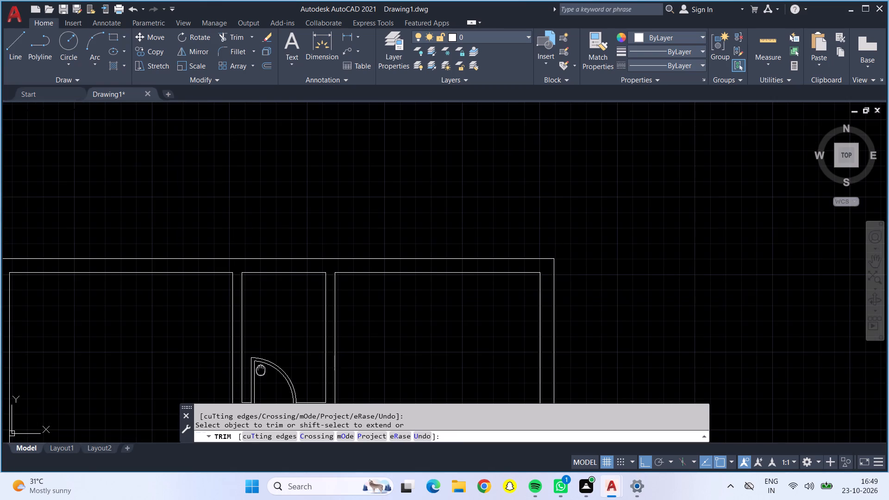
{"action": "middle_click_drag", "start_coordinate": [260, 370], "coordinate": [275, 212]}
{"action": "scroll", "coordinate": [184, 311], "scroll_direction": "up", "scroll_amount": 4}
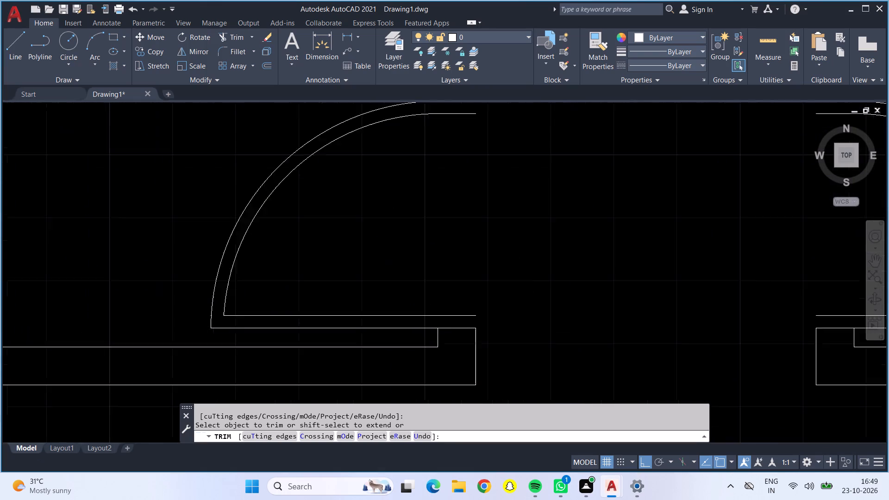
{"action": "scroll", "coordinate": [184, 310], "scroll_direction": "up", "scroll_amount": 3}
{"action": "scroll", "coordinate": [341, 362], "scroll_direction": "up", "scroll_amount": 6}
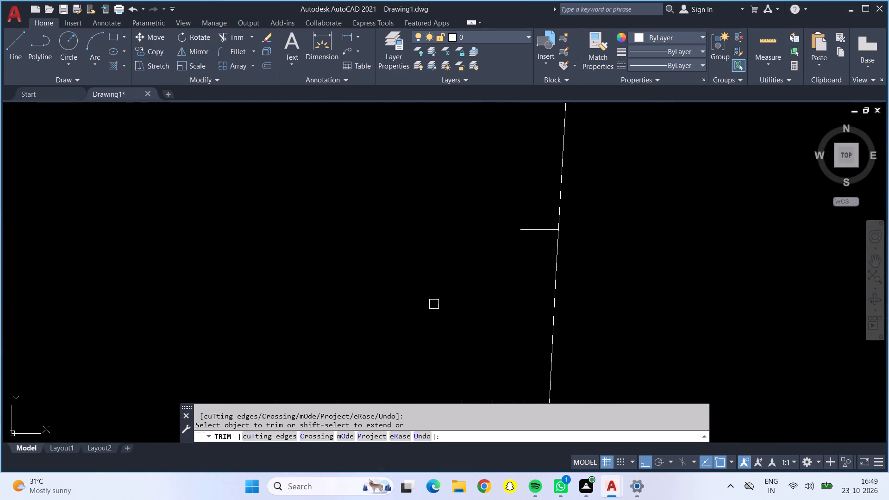
{"action": "left_click", "coordinate": [520, 227]}
Trim the leftover inner leaf stub projecting below the outer swing arc of the lower-left room's door.
{"action": "scroll", "coordinate": [522, 227], "scroll_direction": "down", "scroll_amount": 5}
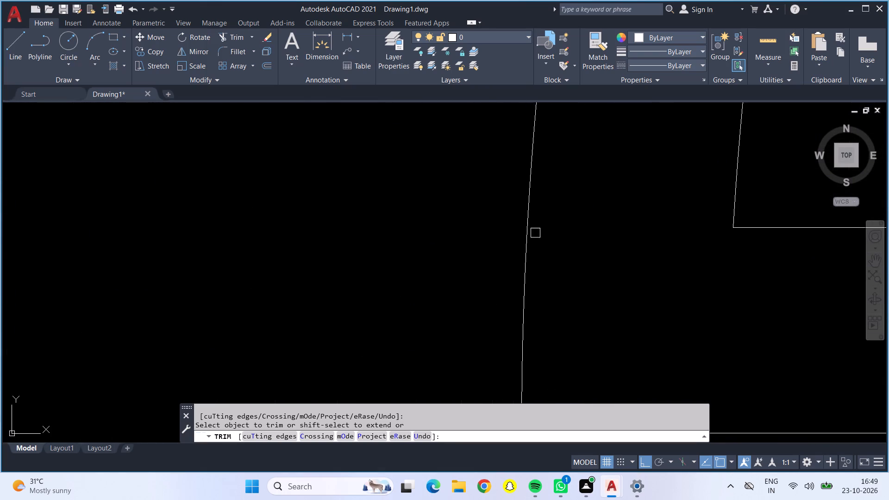
{"action": "scroll", "coordinate": [580, 241], "scroll_direction": "down", "scroll_amount": 5}
{"action": "scroll", "coordinate": [669, 269], "scroll_direction": "down", "scroll_amount": 4}
{"action": "middle_click_drag", "start_coordinate": [707, 348], "coordinate": [384, 227]}
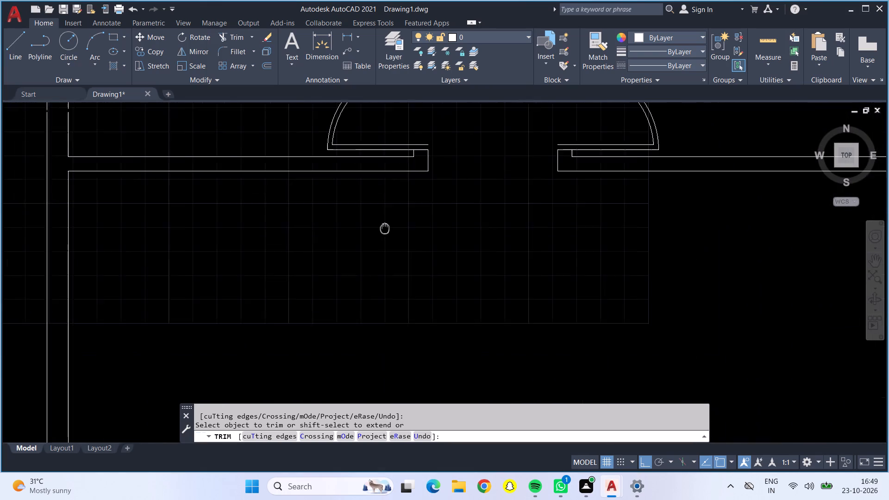
{"action": "middle_click_drag", "start_coordinate": [384, 227], "coordinate": [383, 227]}
{"action": "scroll", "coordinate": [437, 278], "scroll_direction": "down", "scroll_amount": 1}
{"action": "middle_click_drag", "start_coordinate": [436, 279], "coordinate": [408, 96]}
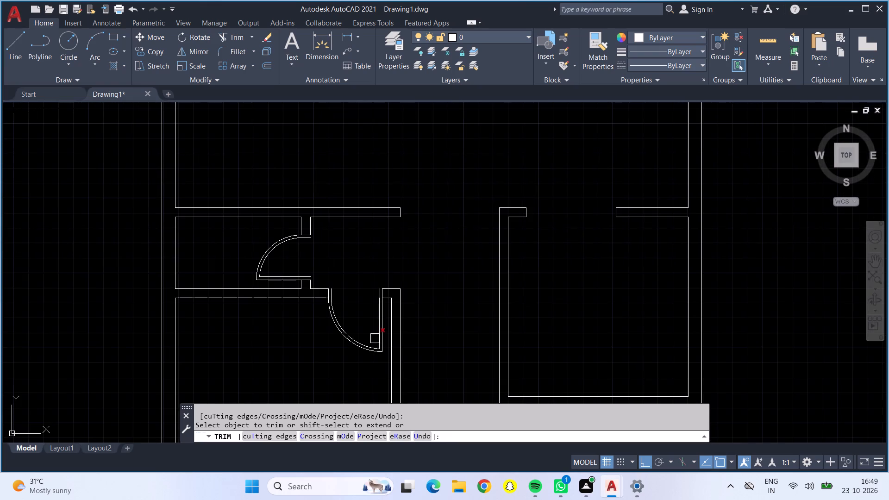
{"action": "scroll", "coordinate": [376, 363], "scroll_direction": "up", "scroll_amount": 7}
{"action": "middle_click_drag", "start_coordinate": [428, 165], "coordinate": [418, 408]}
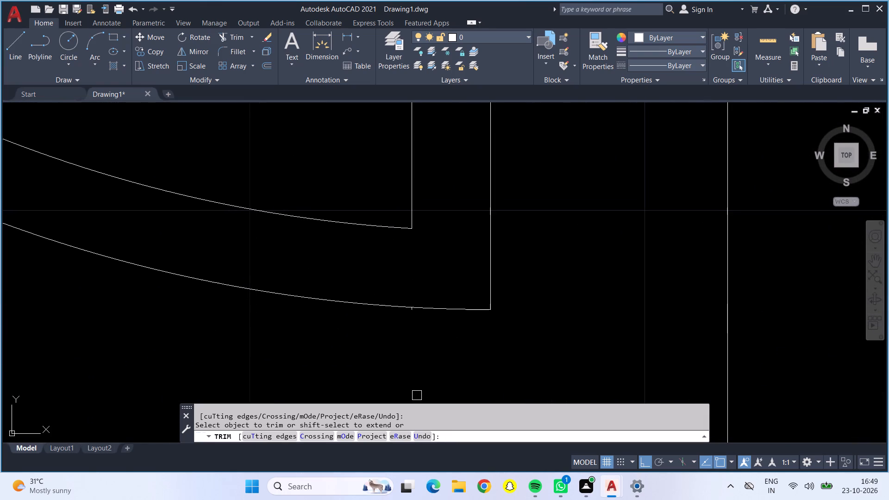
{"action": "scroll", "coordinate": [413, 310], "scroll_direction": "up", "scroll_amount": 6}
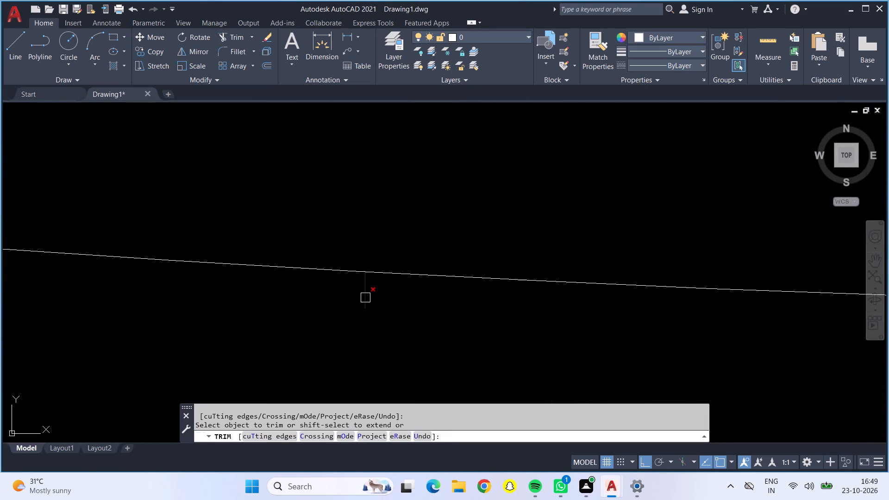
{"action": "left_click", "coordinate": [365, 298]}
Trim the leftover inner leaf stub projecting outside the outer swing arc of the small left middle room's door.
{"action": "scroll", "coordinate": [365, 304], "scroll_direction": "down", "scroll_amount": 10}
{"action": "scroll", "coordinate": [365, 311], "scroll_direction": "up", "scroll_amount": 1}
{"action": "scroll", "coordinate": [365, 311], "scroll_direction": "down", "scroll_amount": 2}
{"action": "scroll", "coordinate": [318, 208], "scroll_direction": "down", "scroll_amount": 4}
{"action": "middle_click", "coordinate": [318, 206]}
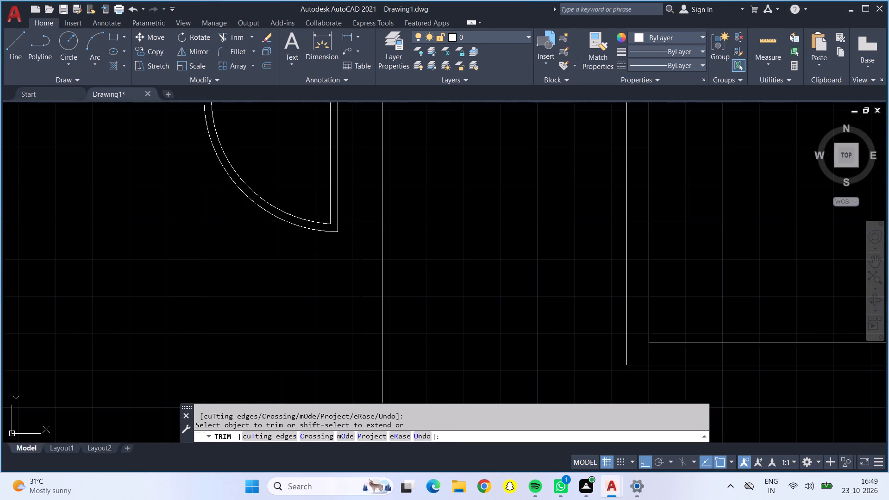
{"action": "scroll", "coordinate": [296, 159], "scroll_direction": "up", "scroll_amount": 1}
{"action": "middle_click_drag", "start_coordinate": [296, 159], "coordinate": [403, 452]}
{"action": "scroll", "coordinate": [296, 159], "scroll_direction": "down", "scroll_amount": 1}
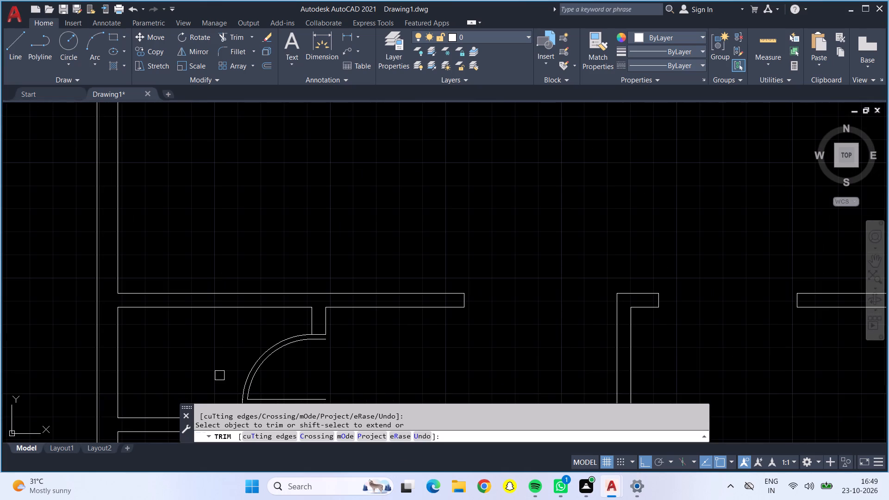
{"action": "scroll", "coordinate": [219, 375], "scroll_direction": "up", "scroll_amount": 1}
{"action": "middle_click_drag", "start_coordinate": [219, 375], "coordinate": [203, 277]}
{"action": "scroll", "coordinate": [234, 320], "scroll_direction": "up", "scroll_amount": 3}
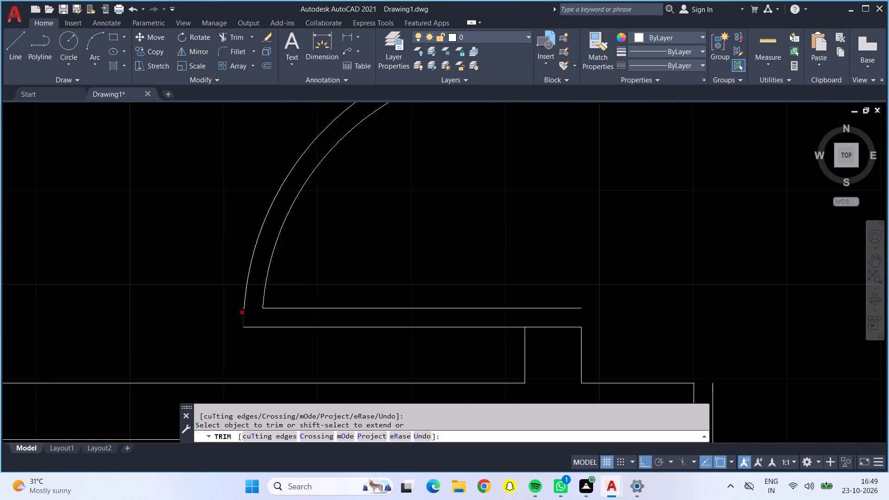
{"action": "scroll", "coordinate": [234, 320], "scroll_direction": "up", "scroll_amount": 4}
{"action": "scroll", "coordinate": [309, 195], "scroll_direction": "up", "scroll_amount": 5}
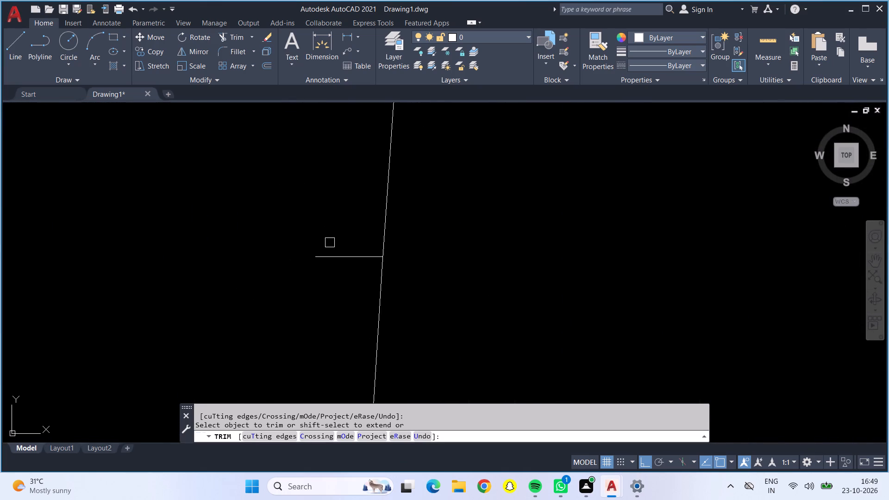
{"action": "left_click", "coordinate": [331, 257]}
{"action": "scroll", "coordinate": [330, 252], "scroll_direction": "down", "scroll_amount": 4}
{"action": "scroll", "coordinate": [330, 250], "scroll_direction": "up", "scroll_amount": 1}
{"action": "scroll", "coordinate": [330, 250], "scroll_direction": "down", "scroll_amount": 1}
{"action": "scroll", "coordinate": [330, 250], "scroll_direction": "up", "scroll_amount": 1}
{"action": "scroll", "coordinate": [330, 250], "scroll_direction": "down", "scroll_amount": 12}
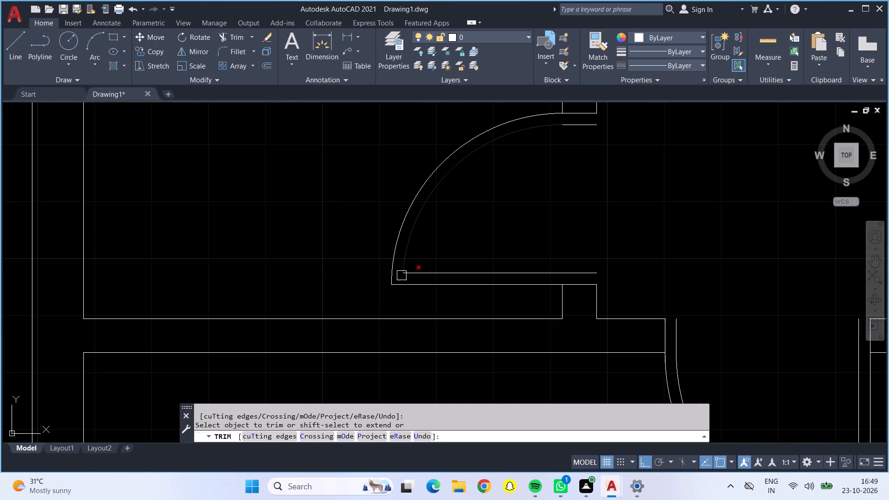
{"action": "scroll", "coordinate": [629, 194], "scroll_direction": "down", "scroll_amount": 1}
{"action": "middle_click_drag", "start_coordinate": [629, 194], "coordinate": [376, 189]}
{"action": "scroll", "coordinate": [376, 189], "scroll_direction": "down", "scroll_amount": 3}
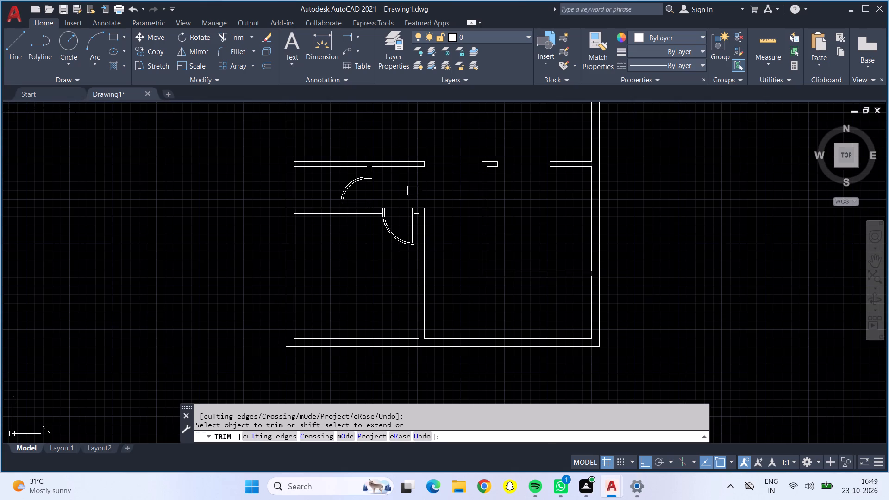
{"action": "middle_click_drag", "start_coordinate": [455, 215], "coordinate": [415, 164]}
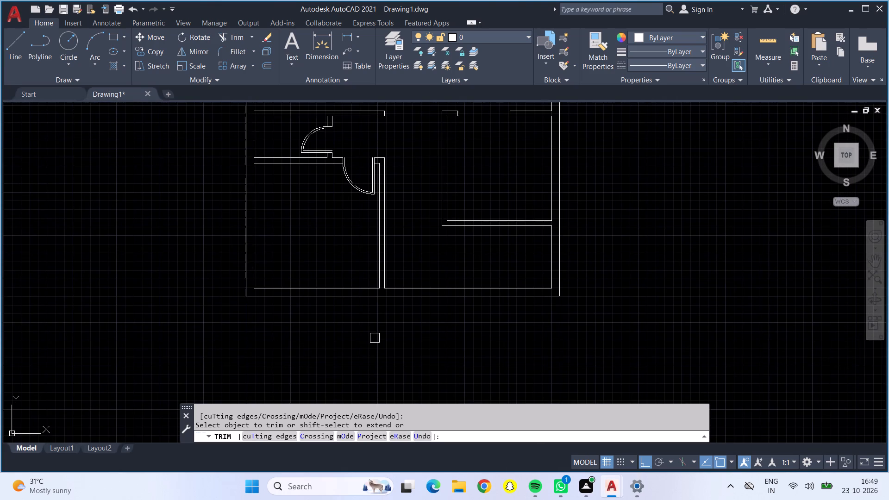
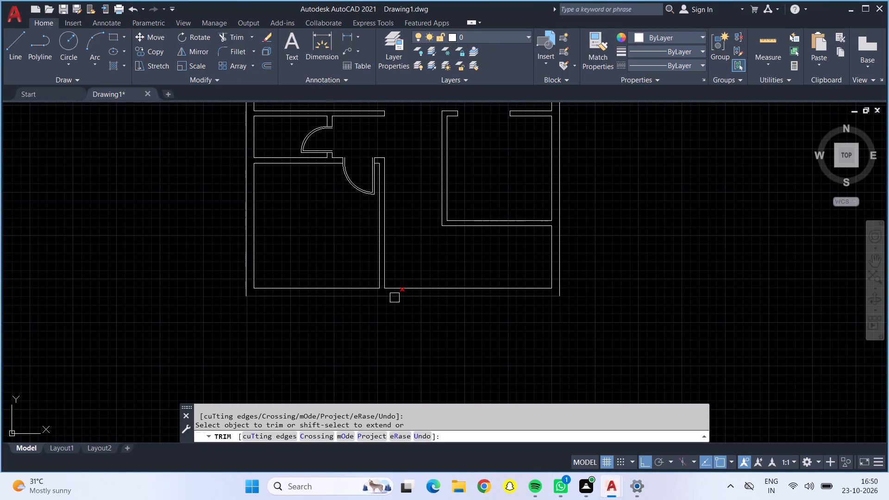
Offset the right outer wall's inner face and the bottom wall's inner face 3' into the lower-right space for the staircase.
{"action": "middle_click_drag", "start_coordinate": [319, 255], "coordinate": [331, 296]}
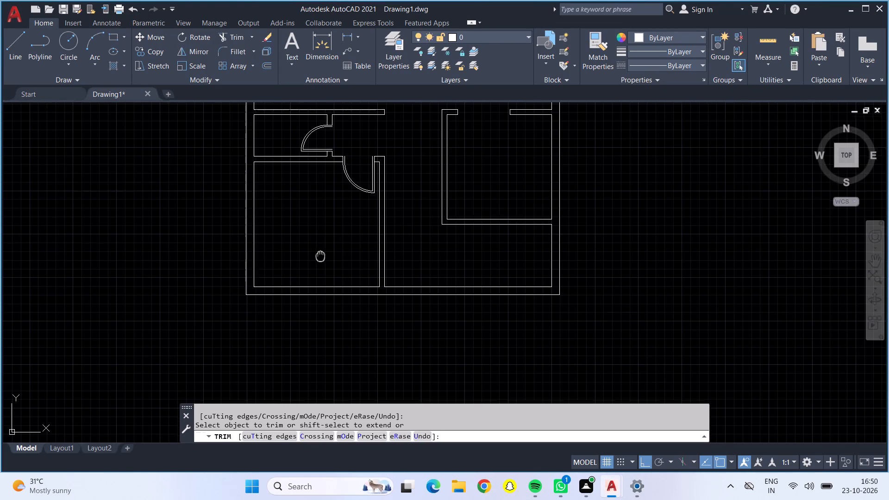
{"action": "middle_click_drag", "start_coordinate": [331, 296], "coordinate": [340, 372]}
{"action": "scroll", "coordinate": [339, 340], "scroll_direction": "down", "scroll_amount": 2}
{"action": "middle_click_drag", "start_coordinate": [364, 267], "coordinate": [309, 262]}
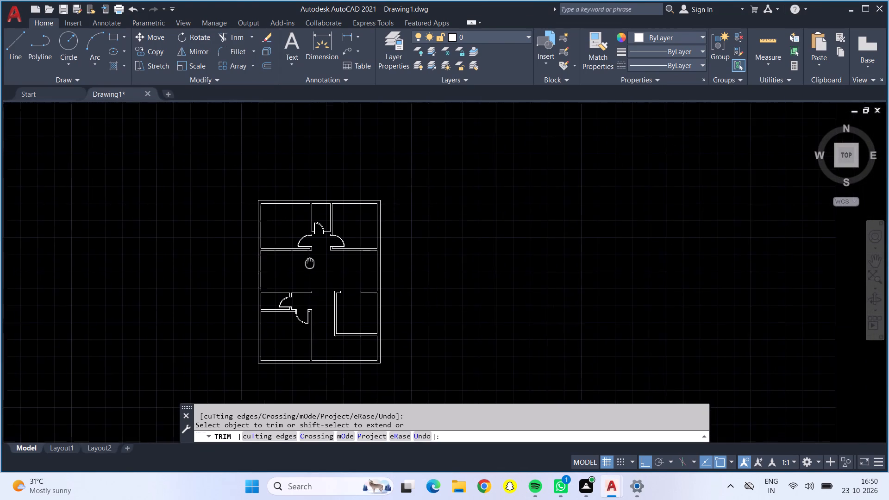
{"action": "middle_click_drag", "start_coordinate": [309, 262], "coordinate": [307, 262]}
{"action": "scroll", "coordinate": [295, 291], "scroll_direction": "up", "scroll_amount": 1}
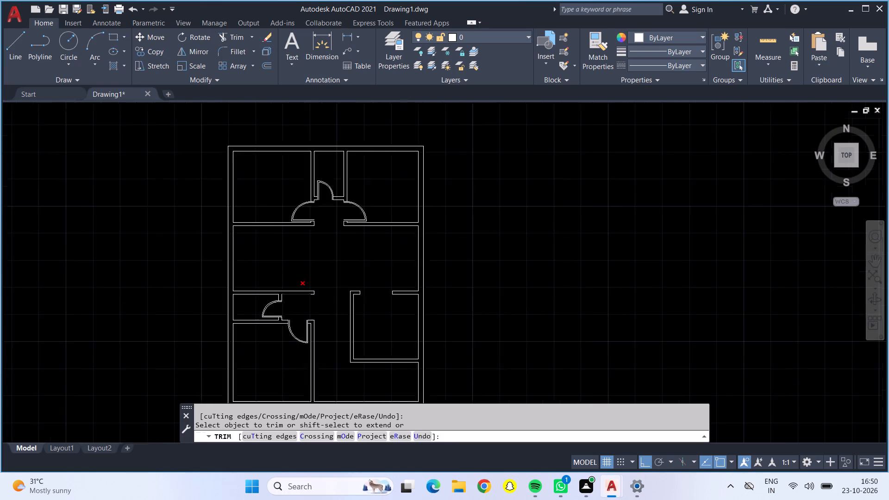
{"action": "scroll", "coordinate": [295, 291], "scroll_direction": "up", "scroll_amount": 2}
{"action": "middle_click_drag", "start_coordinate": [380, 320], "coordinate": [348, 165]}
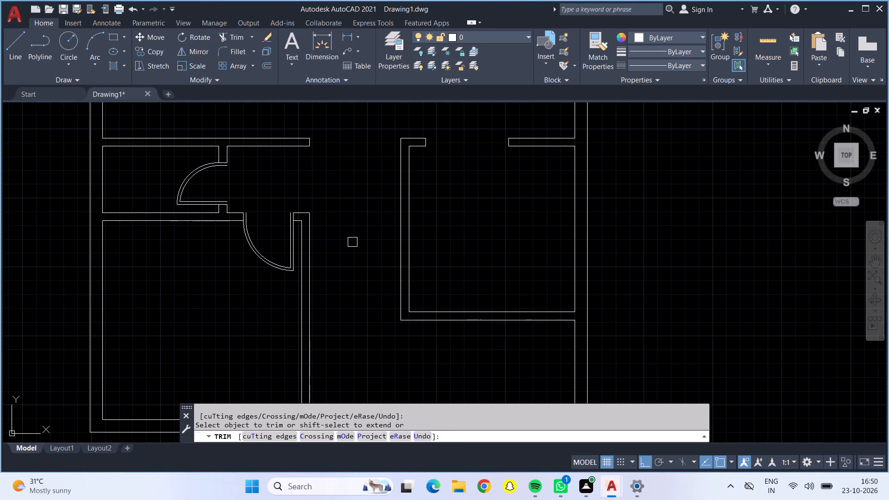
{"action": "scroll", "coordinate": [364, 315], "scroll_direction": "down", "scroll_amount": 1}
{"action": "middle_click_drag", "start_coordinate": [373, 339], "coordinate": [333, 237]}
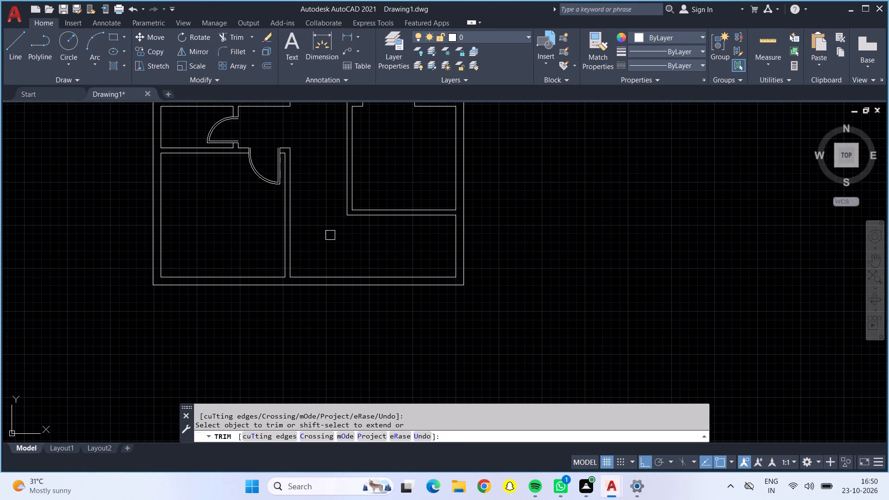
{"action": "key", "text": "Escape"}
{"action": "key", "text": "o"}
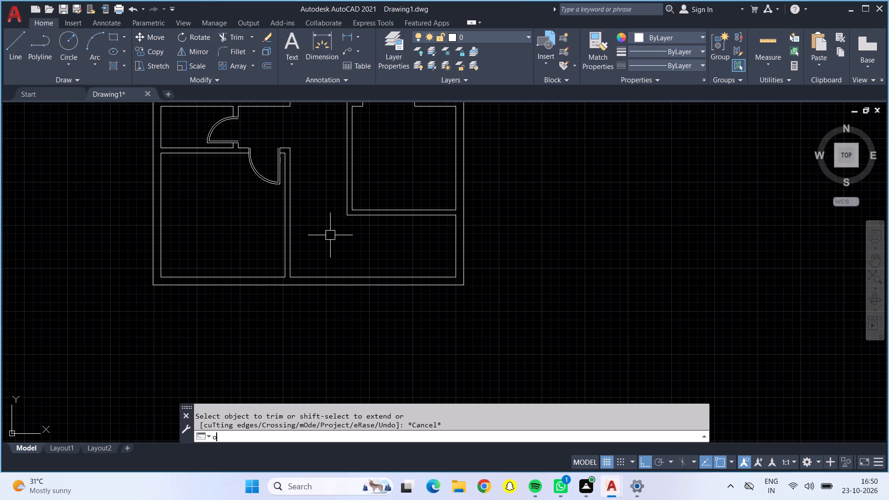
{"action": "key", "text": "Return"}
{"action": "type", "text": "3'"}
{"action": "key", "text": "Return"}
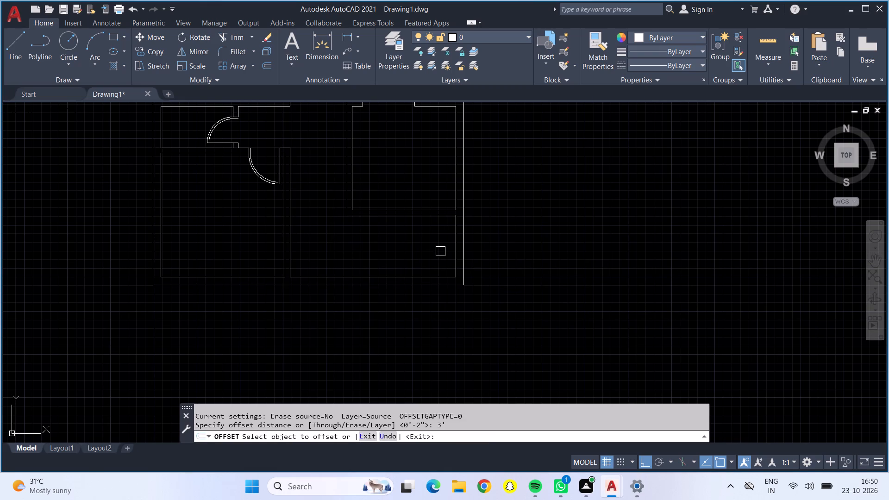
{"action": "scroll", "coordinate": [444, 251], "scroll_direction": "up", "scroll_amount": 2}
{"action": "left_click", "coordinate": [467, 245]}
{"action": "left_click", "coordinate": [147, 244]}
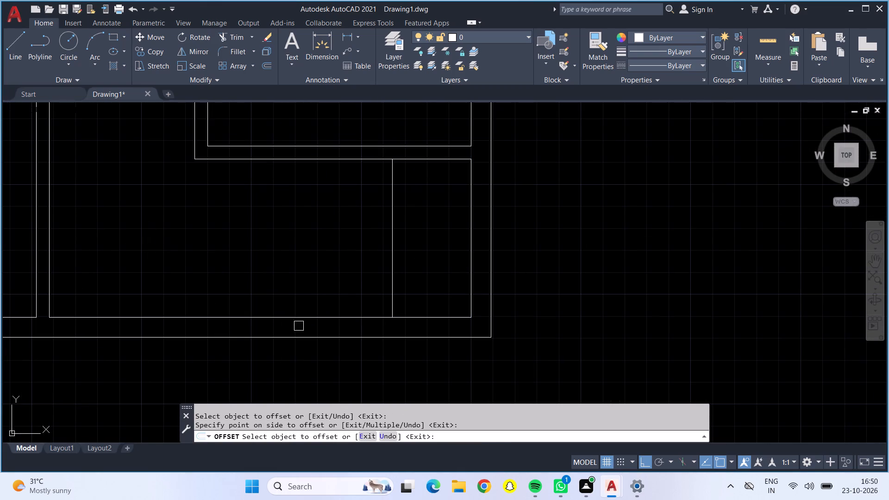
{"action": "left_click", "coordinate": [310, 313]}
{"action": "left_click", "coordinate": [317, 229]}
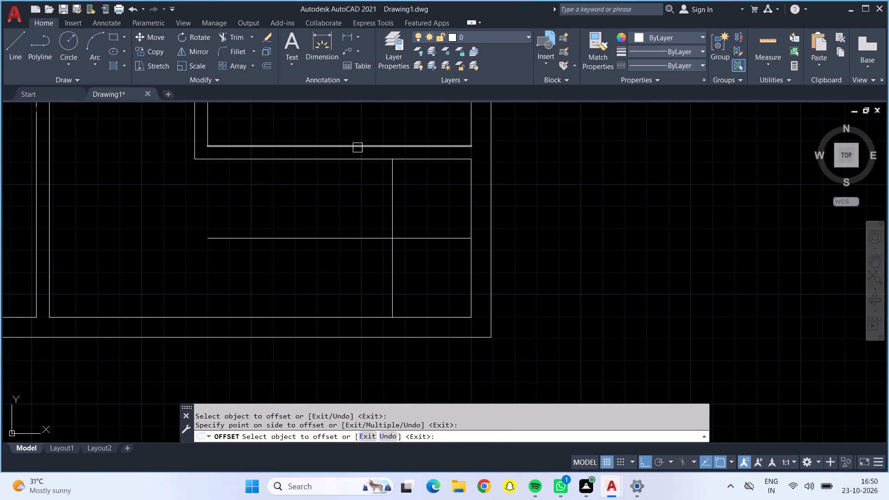
{"action": "key", "text": "Escape"}
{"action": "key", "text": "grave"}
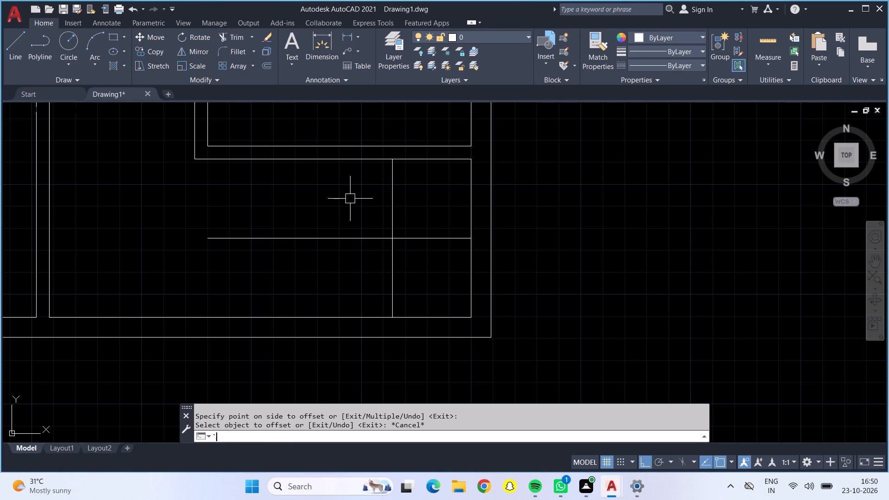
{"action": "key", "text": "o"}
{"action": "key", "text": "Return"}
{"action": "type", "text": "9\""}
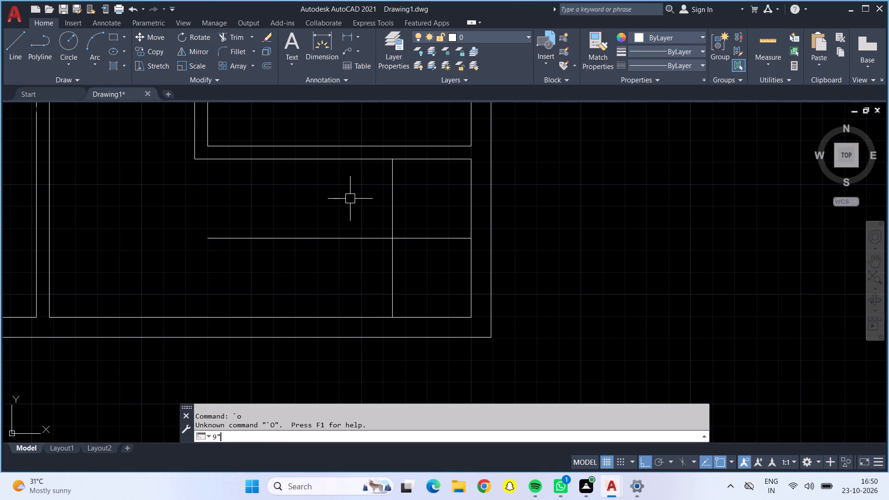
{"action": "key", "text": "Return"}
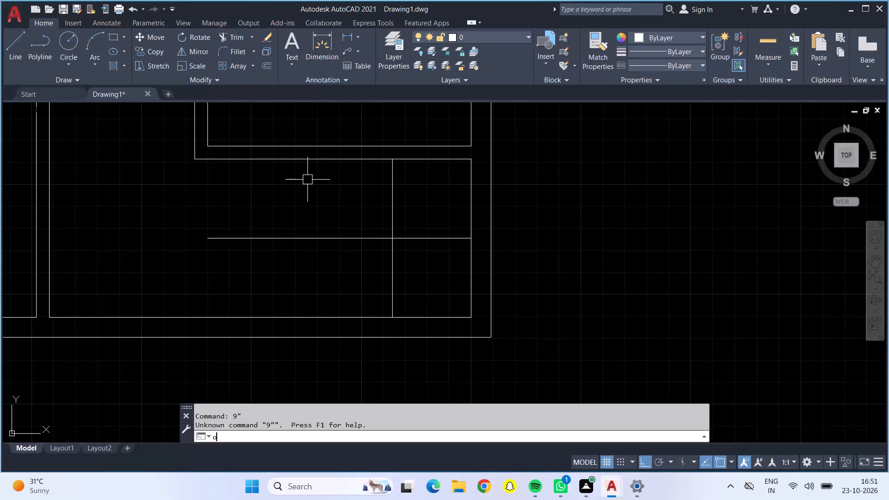
Offset the vertical stair landing line 9" leftward repeatedly, each from the previous line, to add seven more tread lines.
{"action": "key", "text": "Return"}
{"action": "key", "text": "9"}
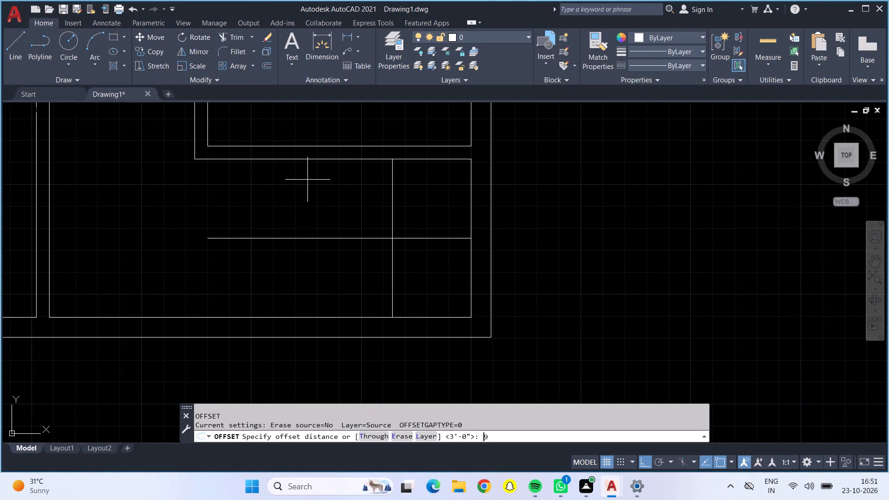
{"action": "key", "text": "shift+quotedbl"}
{"action": "key", "text": "Return"}
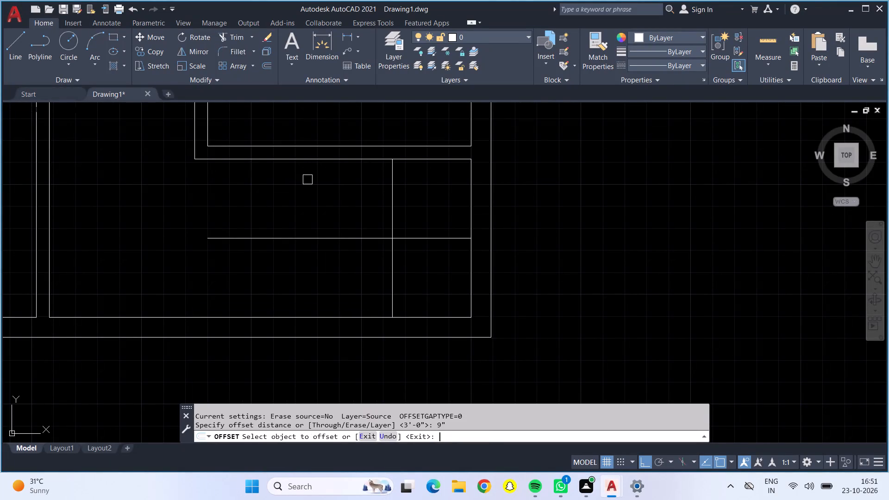
{"action": "left_click", "coordinate": [394, 206]}
{"action": "left_click", "coordinate": [328, 210]}
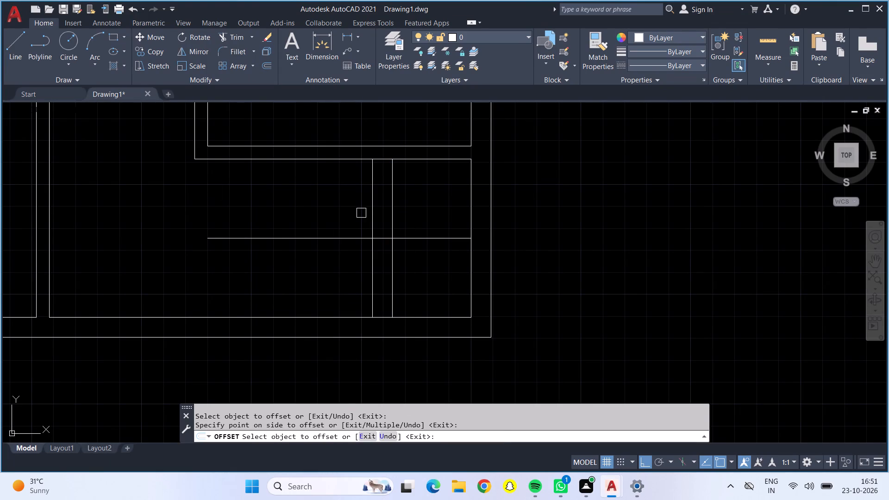
{"action": "left_click", "coordinate": [372, 212]}
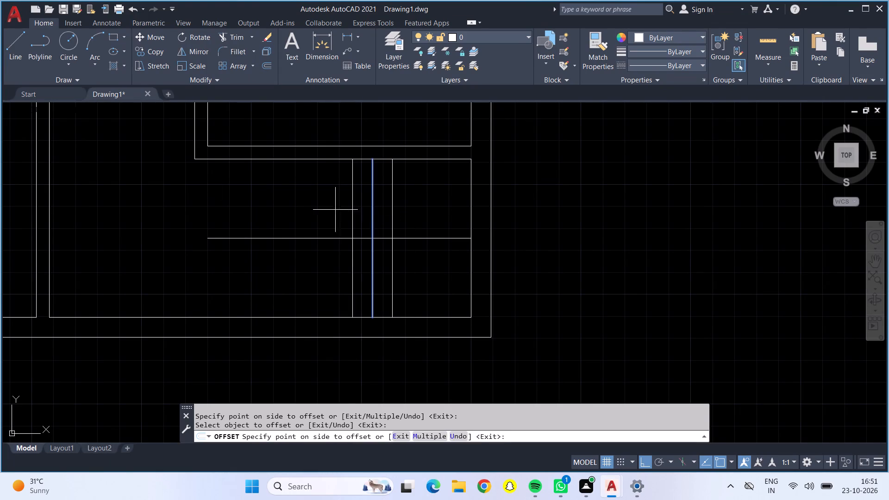
{"action": "left_click", "coordinate": [326, 209]}
{"action": "left_click", "coordinate": [351, 217]}
{"action": "left_click", "coordinate": [324, 215]}
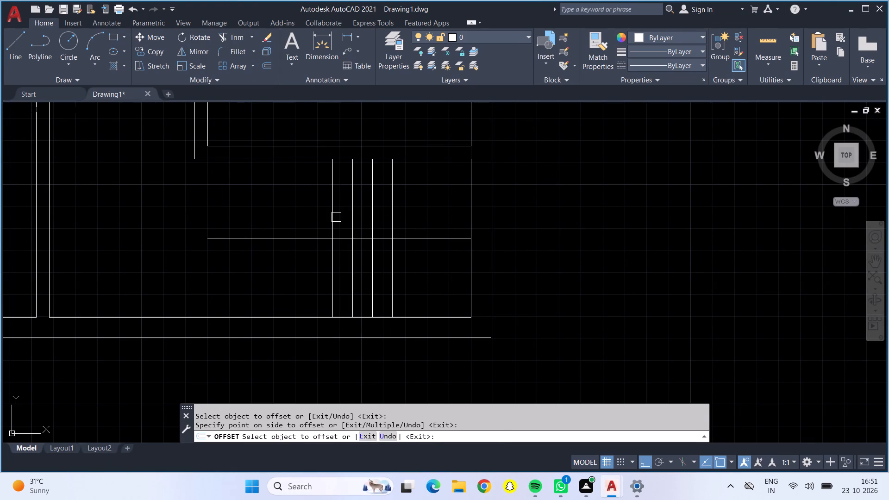
{"action": "left_click", "coordinate": [332, 218]}
{"action": "left_click", "coordinate": [290, 209]}
{"action": "left_click", "coordinate": [314, 216]}
{"action": "left_click", "coordinate": [271, 218]}
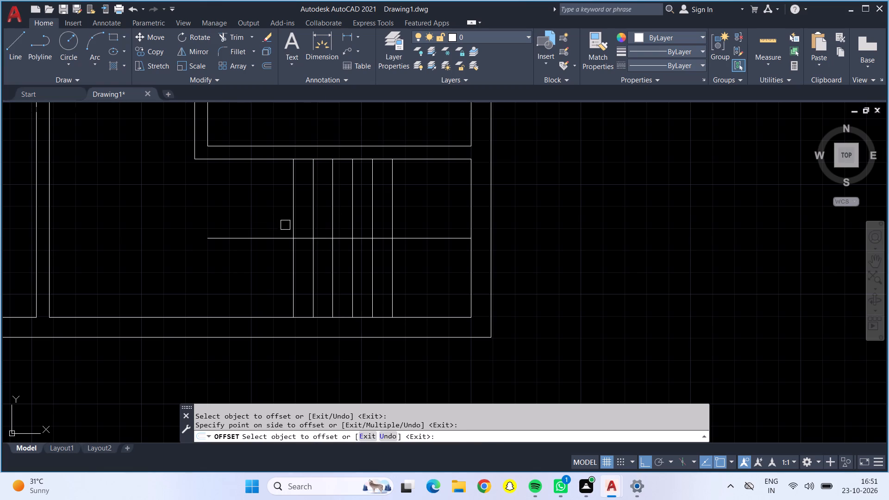
{"action": "left_click", "coordinate": [290, 224]}
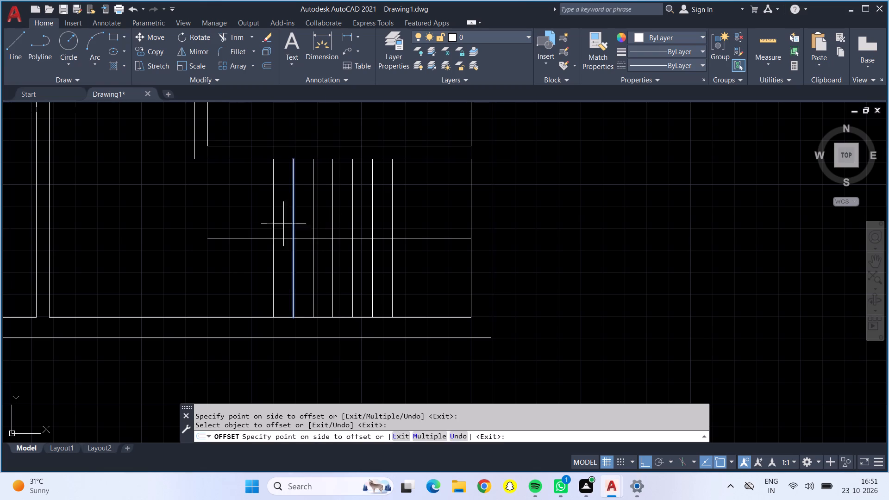
{"action": "left_click", "coordinate": [263, 219]}
{"action": "left_click", "coordinate": [275, 219]}
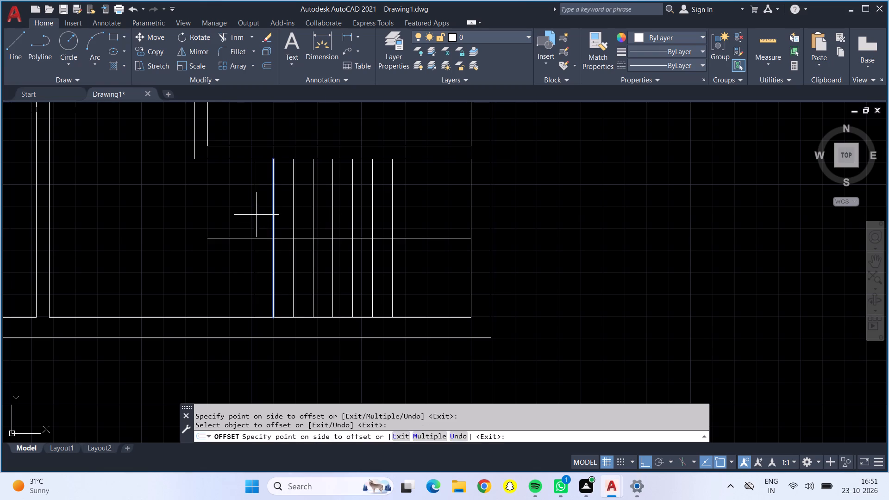
{"action": "left_click", "coordinate": [256, 215]}
{"action": "key", "text": "Escape"}
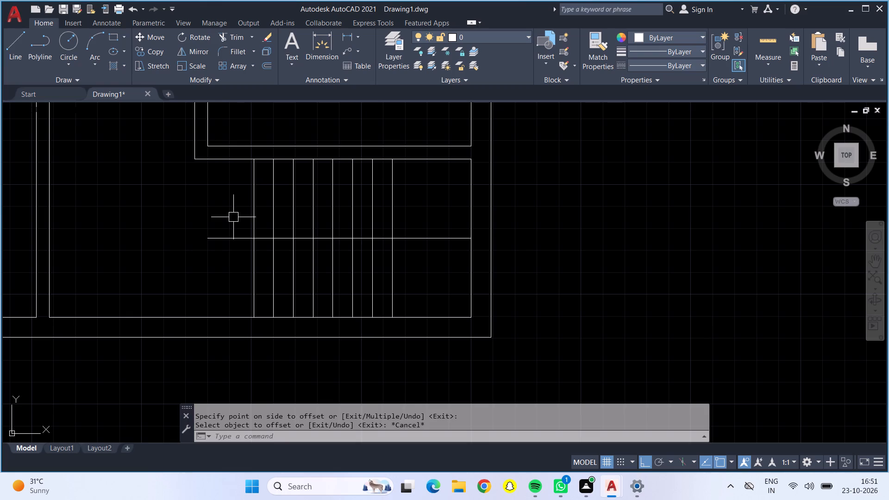
{"action": "key", "text": "Escape"}
{"action": "key", "text": "Escape"}
{"action": "key", "text": "Escape"}
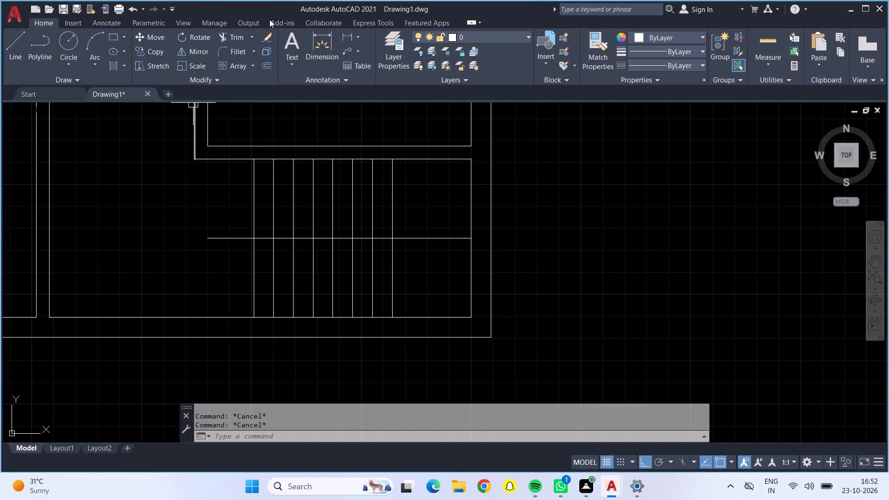
Trim the staircase's horizontal centre line where it extends left beyond the last tread line.
{"action": "left_click", "coordinate": [244, 36]}
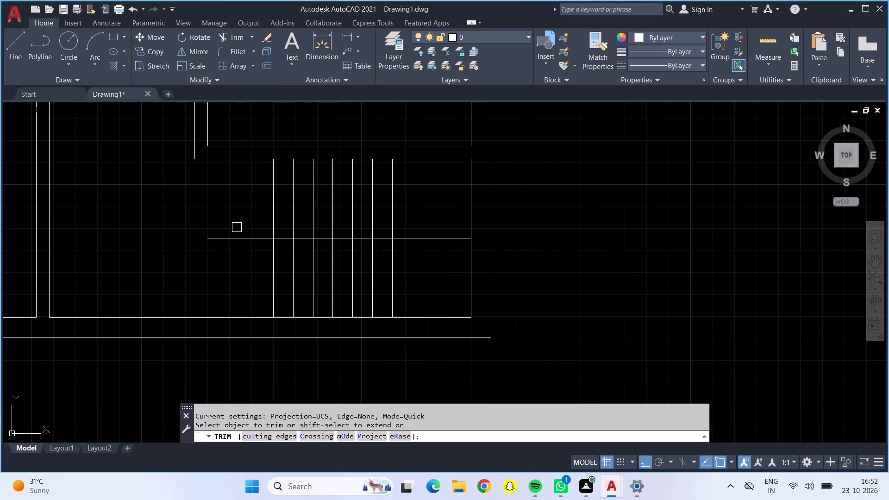
{"action": "left_click", "coordinate": [237, 236]}
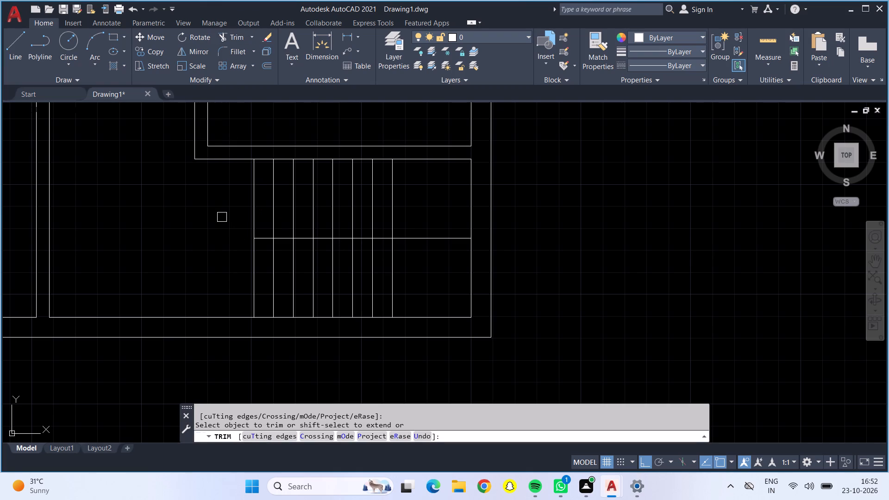
Review the plan from the new staircase up to the top rooms and back, checking rooms, doors and wall openings.
{"action": "scroll", "coordinate": [217, 213], "scroll_direction": "down", "scroll_amount": 1}
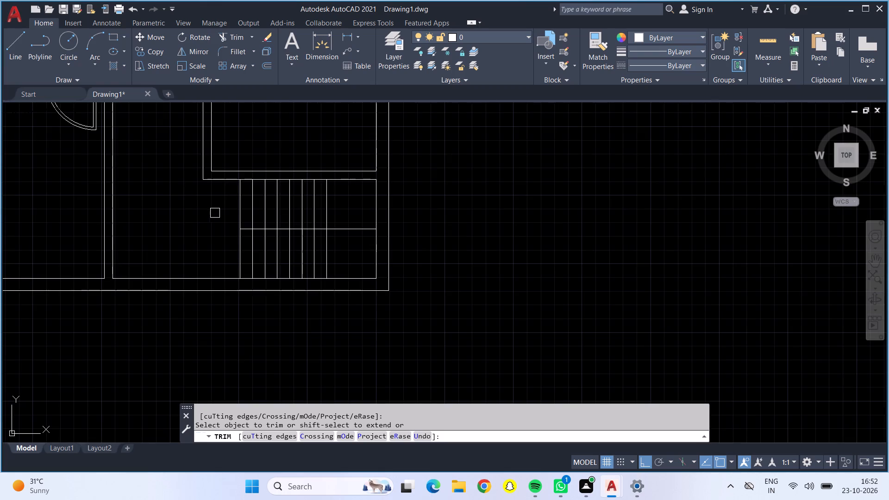
{"action": "middle_click_drag", "start_coordinate": [189, 186], "coordinate": [301, 314]}
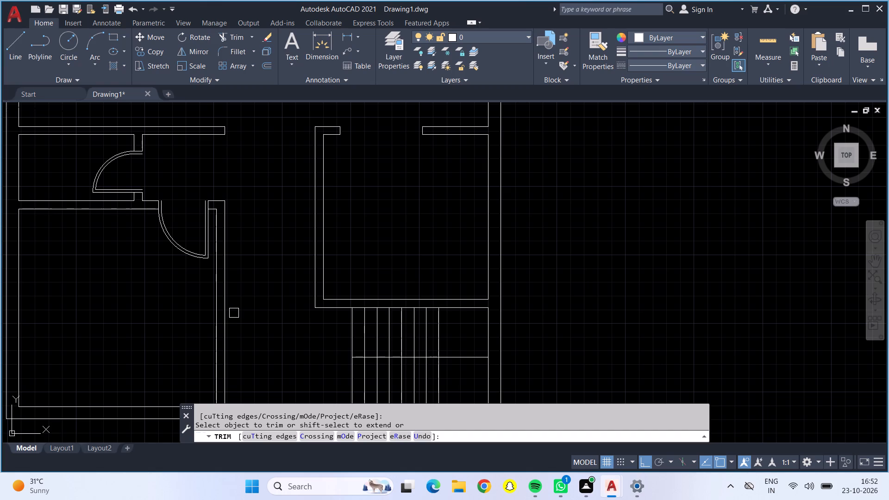
{"action": "scroll", "coordinate": [503, 110], "scroll_direction": "down", "scroll_amount": 1}
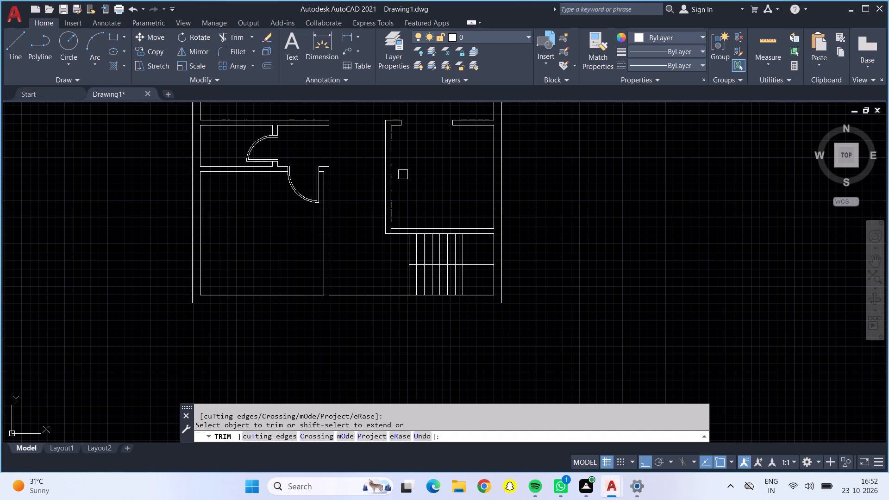
{"action": "middle_click_drag", "start_coordinate": [416, 180], "coordinate": [427, 236]}
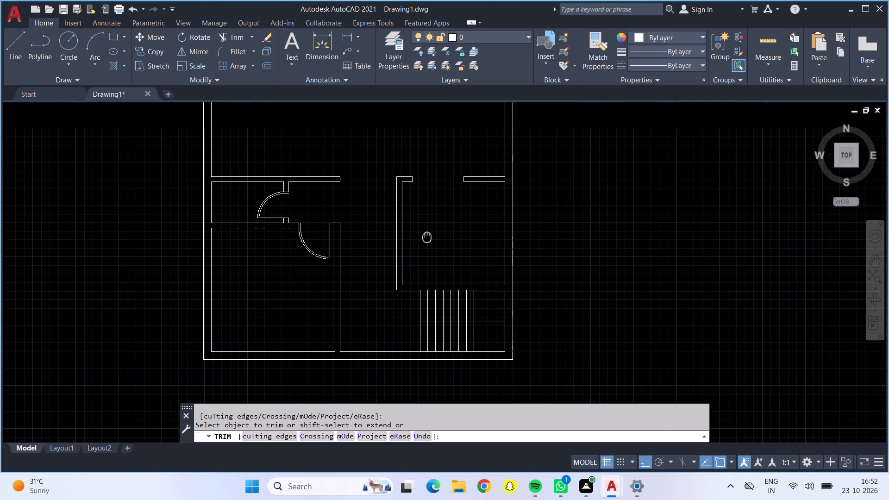
{"action": "middle_click_drag", "start_coordinate": [427, 236], "coordinate": [425, 247]}
{"action": "scroll", "coordinate": [449, 220], "scroll_direction": "down", "scroll_amount": 1}
{"action": "middle_click_drag", "start_coordinate": [447, 219], "coordinate": [444, 221]}
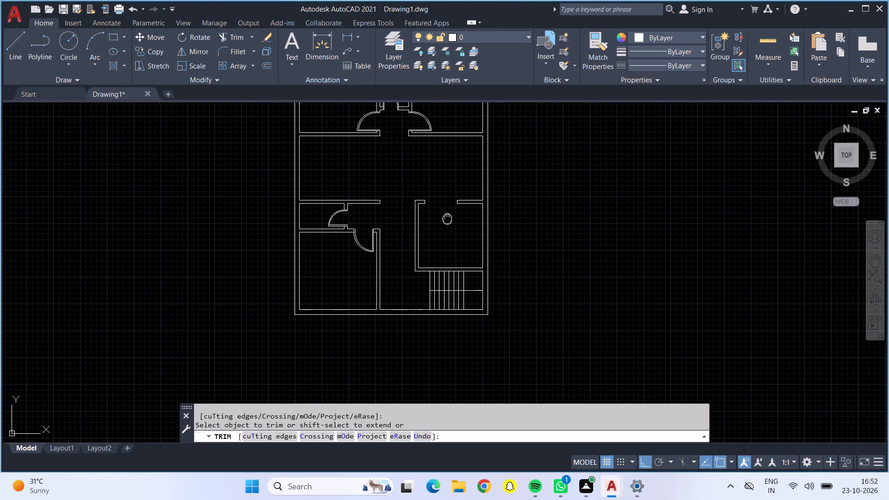
{"action": "middle_click_drag", "start_coordinate": [444, 221], "coordinate": [388, 316]}
{"action": "middle_click_drag", "start_coordinate": [388, 286], "coordinate": [406, 217]}
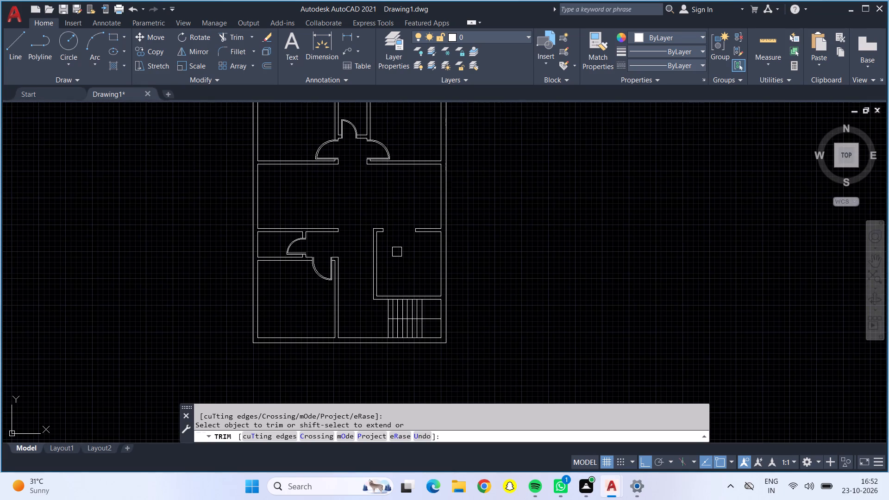
{"action": "key", "text": "Escape"}
{"action": "key", "text": "grave"}
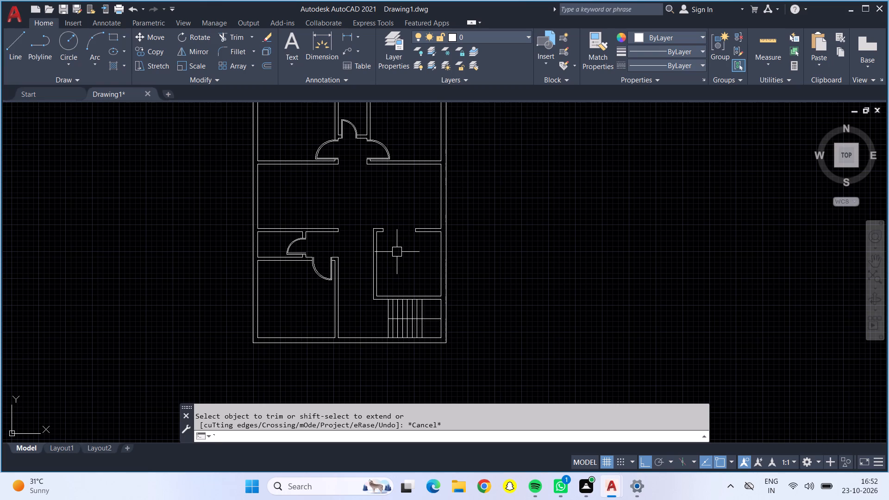
{"action": "scroll", "coordinate": [356, 299], "scroll_direction": "up", "scroll_amount": 2}
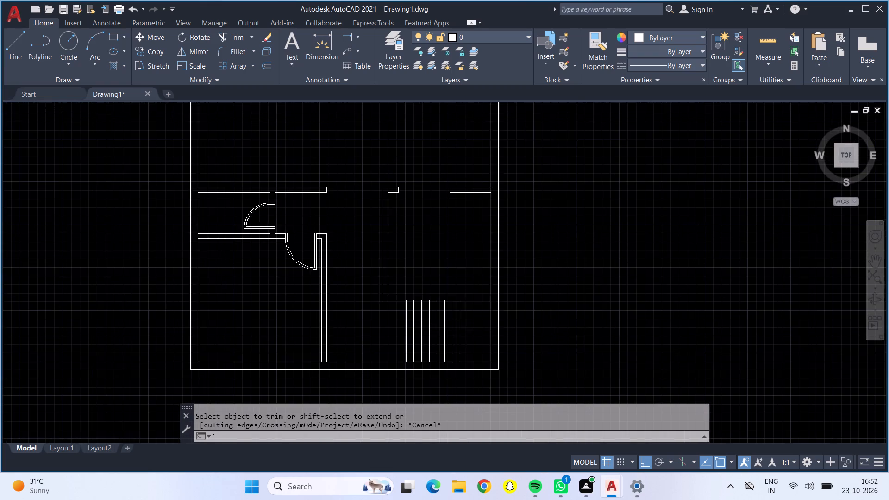
{"action": "middle_click_drag", "start_coordinate": [363, 194], "coordinate": [379, 354]}
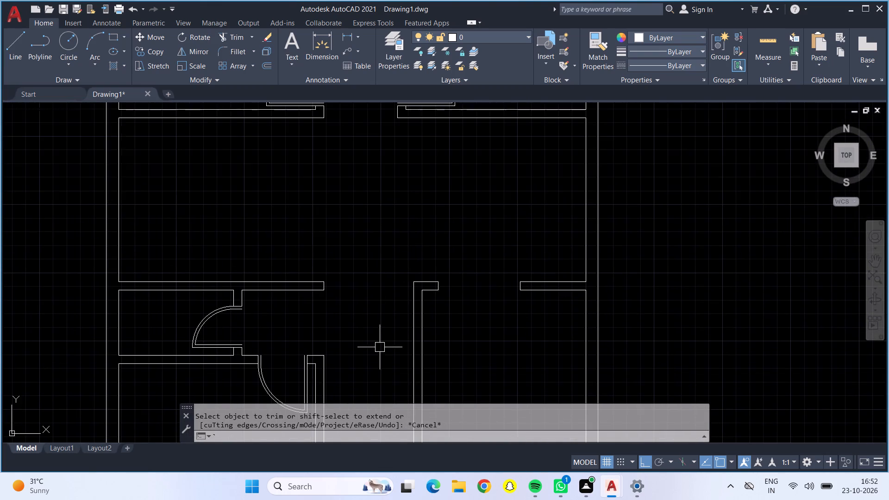
{"action": "scroll", "coordinate": [383, 213], "scroll_direction": "down", "scroll_amount": 1}
{"action": "middle_click_drag", "start_coordinate": [383, 211], "coordinate": [364, 349]}
{"action": "scroll", "coordinate": [355, 280], "scroll_direction": "up", "scroll_amount": 3}
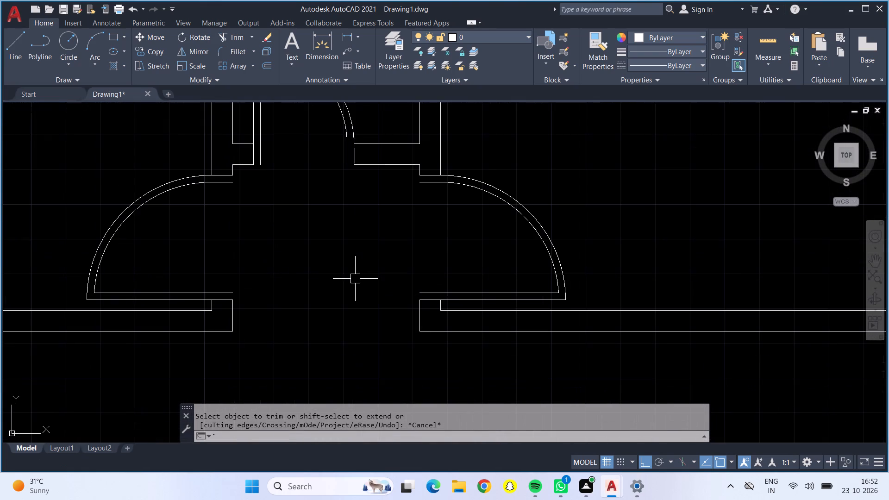
{"action": "middle_click_drag", "start_coordinate": [353, 257], "coordinate": [352, 389]}
{"action": "scroll", "coordinate": [352, 388], "scroll_direction": "down", "scroll_amount": 2}
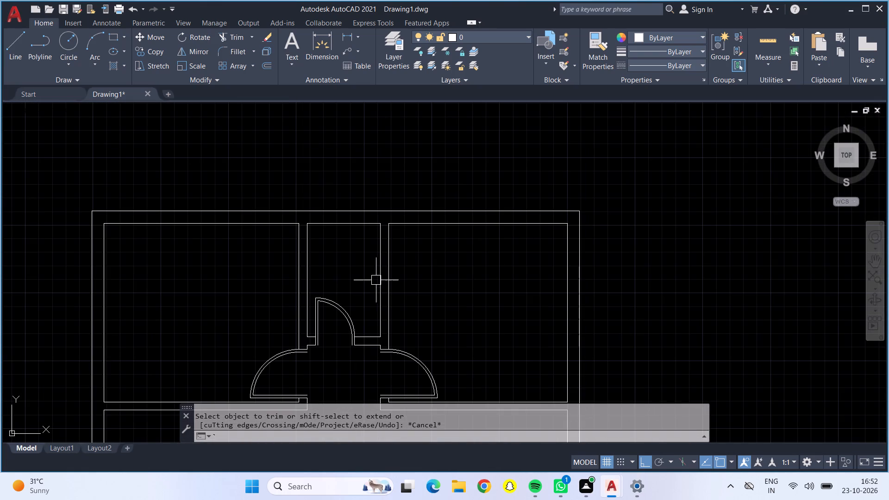
{"action": "scroll", "coordinate": [353, 263], "scroll_direction": "down", "scroll_amount": 1}
{"action": "middle_click_drag", "start_coordinate": [357, 357], "coordinate": [344, 205]}
{"action": "middle_click_drag", "start_coordinate": [341, 285], "coordinate": [343, 190]}
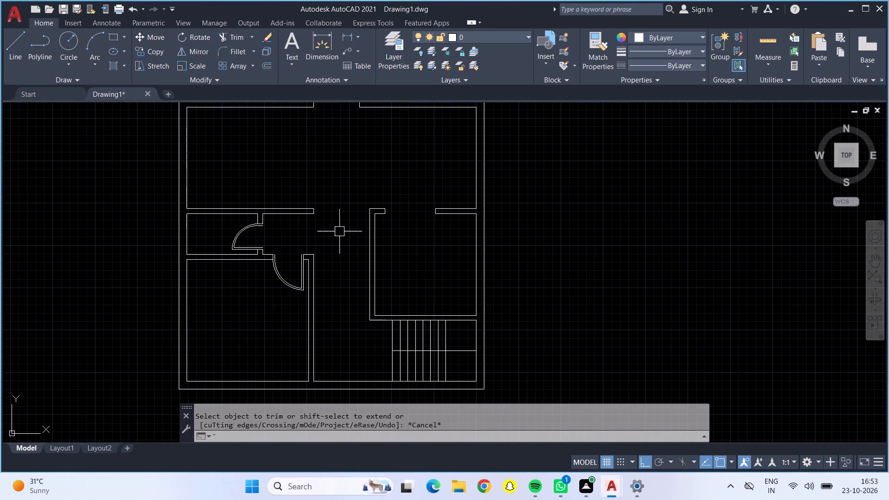
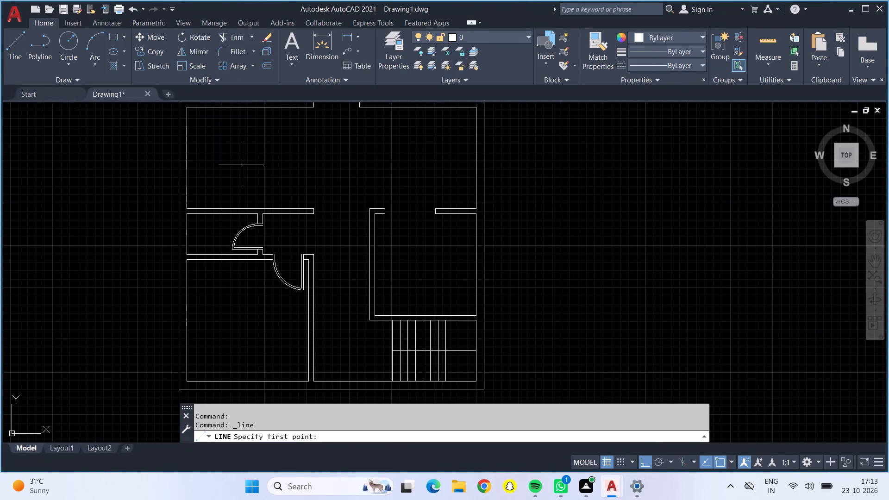
Draw the entrance opening across the bottom wall, starting 1' from the partition corner, with its jamb lines 6' apart (4' plus 2').
{"action": "scroll", "coordinate": [344, 391], "scroll_direction": "up", "scroll_amount": 1}
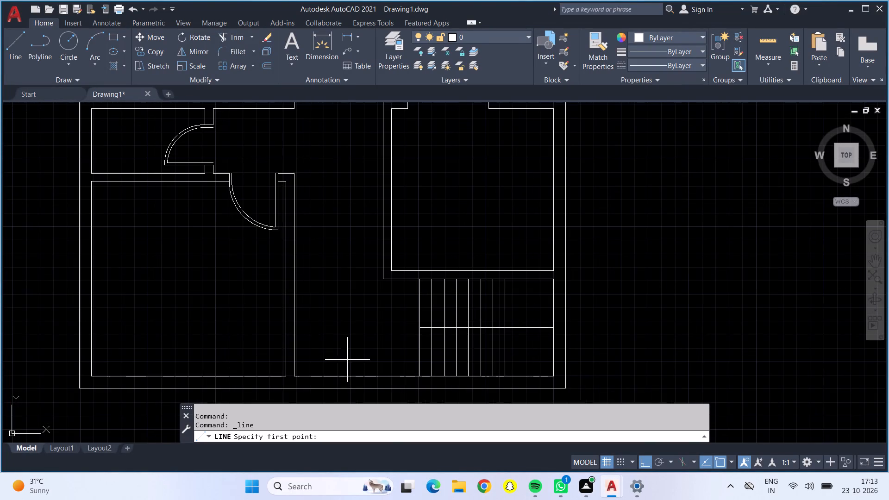
{"action": "middle_click_drag", "start_coordinate": [351, 350], "coordinate": [325, 264]}
{"action": "scroll", "coordinate": [351, 350], "scroll_direction": "up", "scroll_amount": 1}
{"action": "scroll", "coordinate": [303, 271], "scroll_direction": "up", "scroll_amount": 1}
{"action": "middle_click_drag", "start_coordinate": [303, 271], "coordinate": [257, 229]}
{"action": "scroll", "coordinate": [254, 232], "scroll_direction": "up", "scroll_amount": 1}
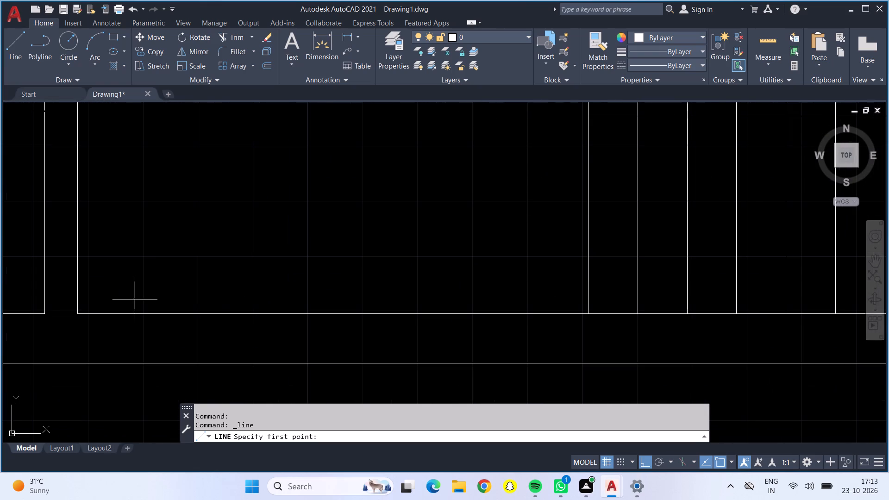
{"action": "left_click", "coordinate": [78, 315]}
{"action": "type", "text": "1'"}
{"action": "key", "text": "Return"}
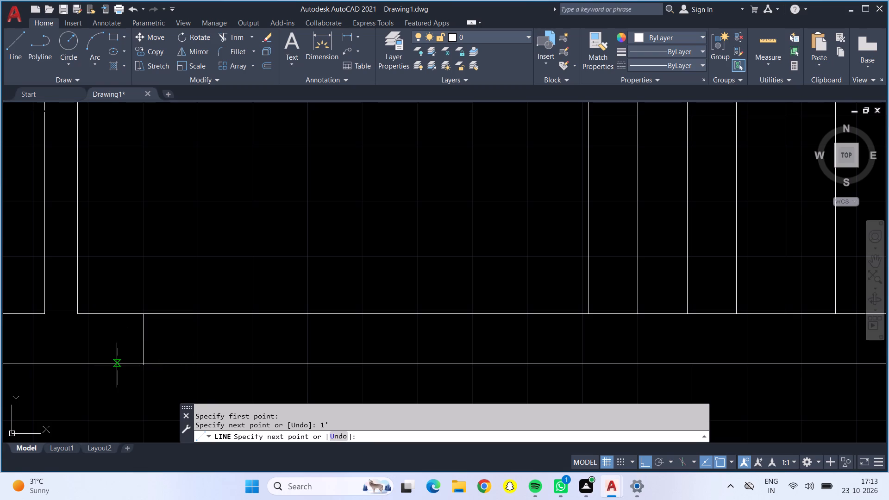
{"action": "left_click", "coordinate": [144, 365]}
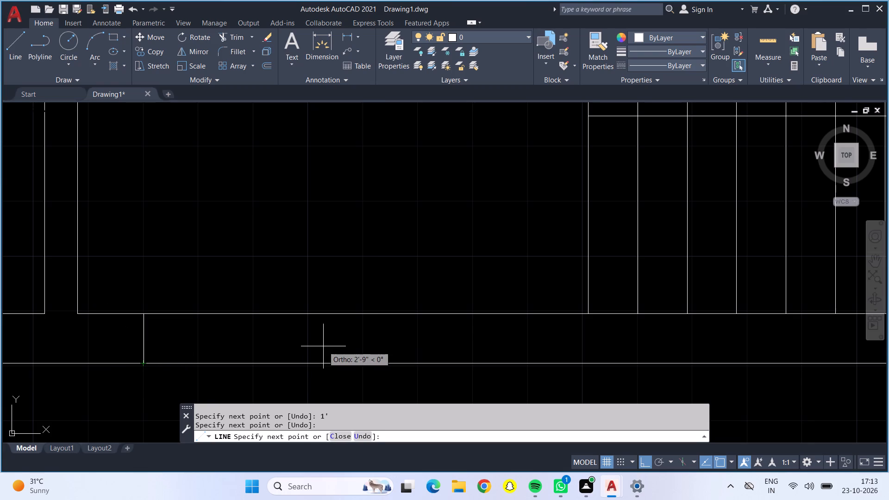
{"action": "type", "text": "4'"}
{"action": "key", "text": "Return"}
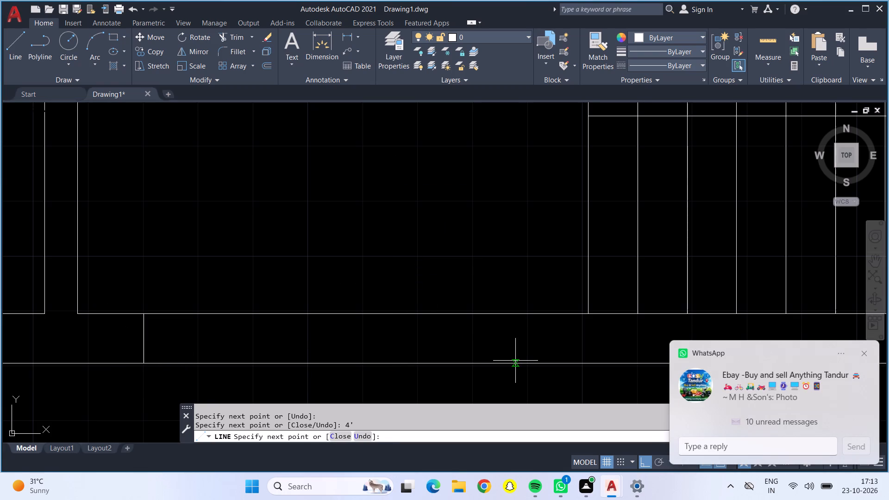
{"action": "type", "text": "2'"}
{"action": "key", "text": "Return"}
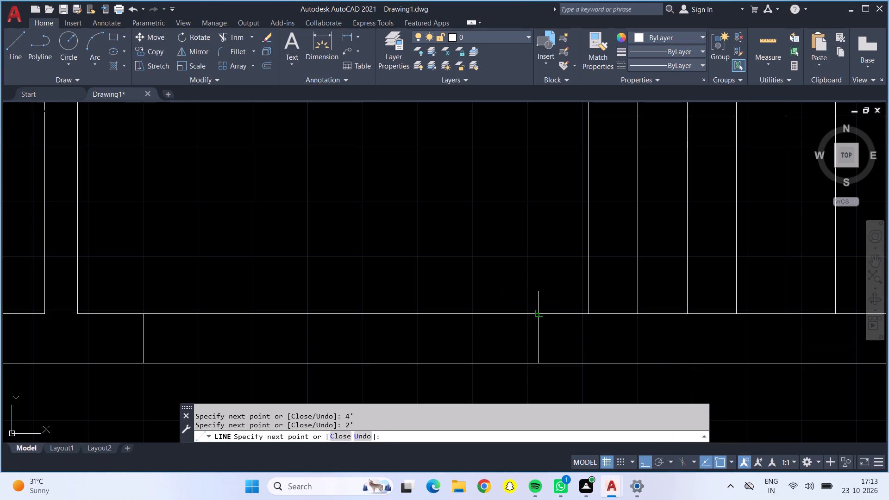
{"action": "left_click_drag", "start_coordinate": [540, 311], "coordinate": [526, 310]}
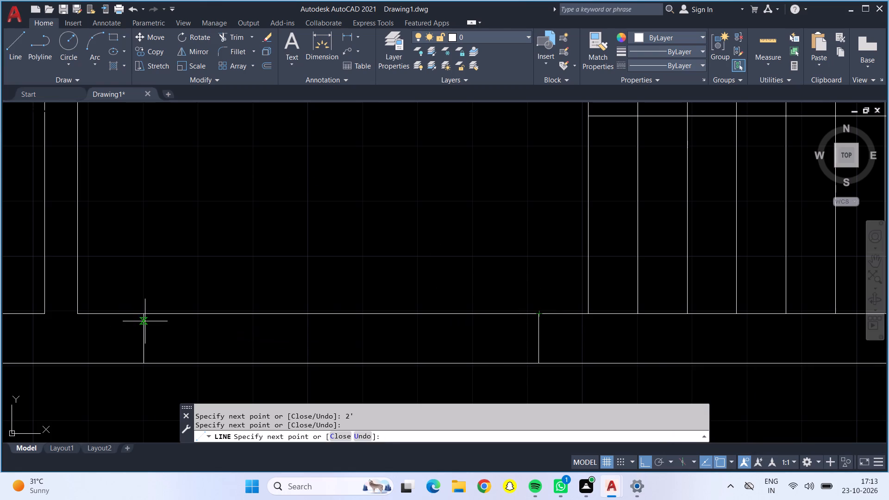
{"action": "left_click", "coordinate": [146, 312]}
{"action": "key", "text": "Return"}
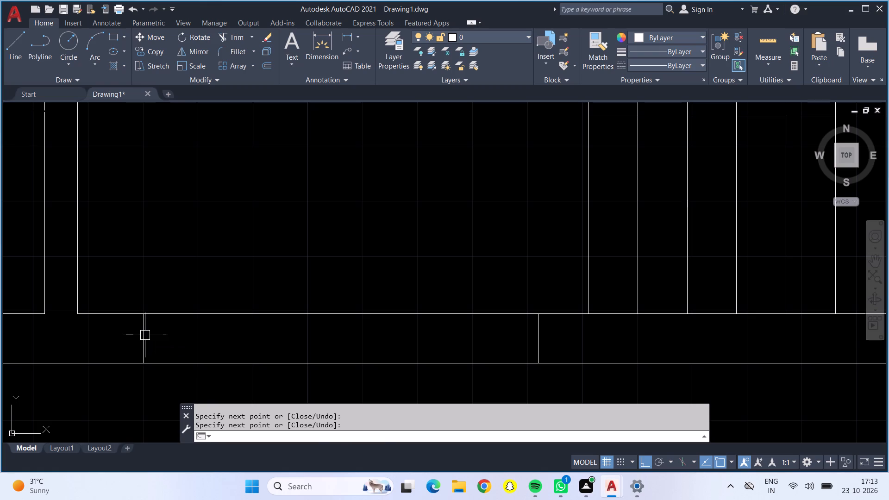
Trim away the staircase's leftmost tread line and the centre line stub that projects beyond the adjacent tread.
{"action": "scroll", "coordinate": [179, 330], "scroll_direction": "down", "scroll_amount": 2}
{"action": "scroll", "coordinate": [246, 300], "scroll_direction": "down", "scroll_amount": 1}
{"action": "middle_click_drag", "start_coordinate": [257, 278], "coordinate": [230, 275]}
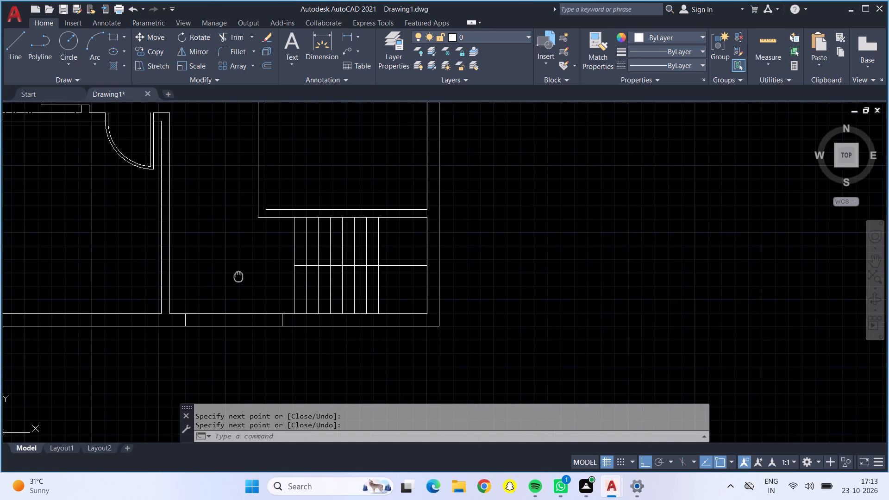
{"action": "middle_click_drag", "start_coordinate": [230, 275], "coordinate": [222, 275]}
{"action": "left_click", "coordinate": [233, 31]}
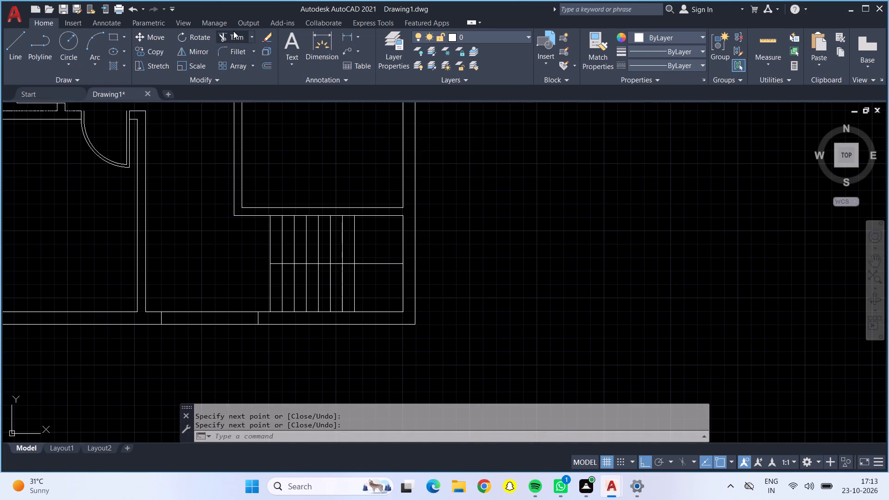
{"action": "left_click", "coordinate": [267, 245]}
{"action": "left_click", "coordinate": [269, 281]}
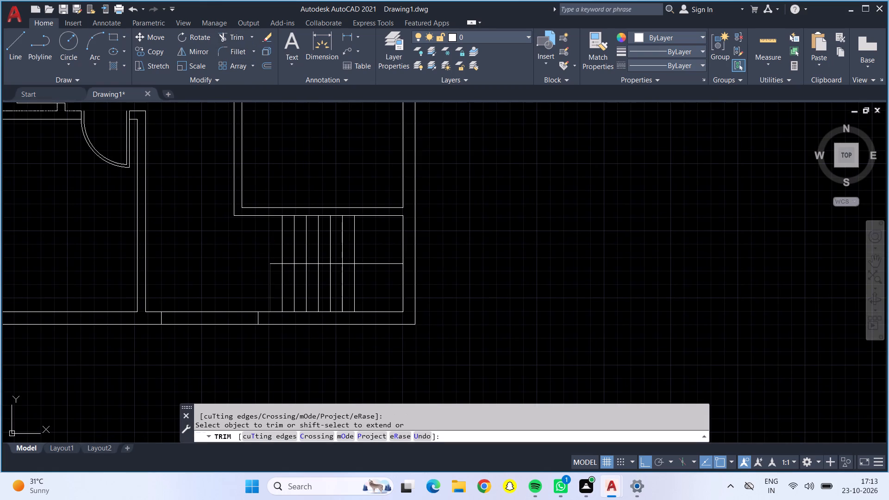
{"action": "left_click", "coordinate": [276, 269]}
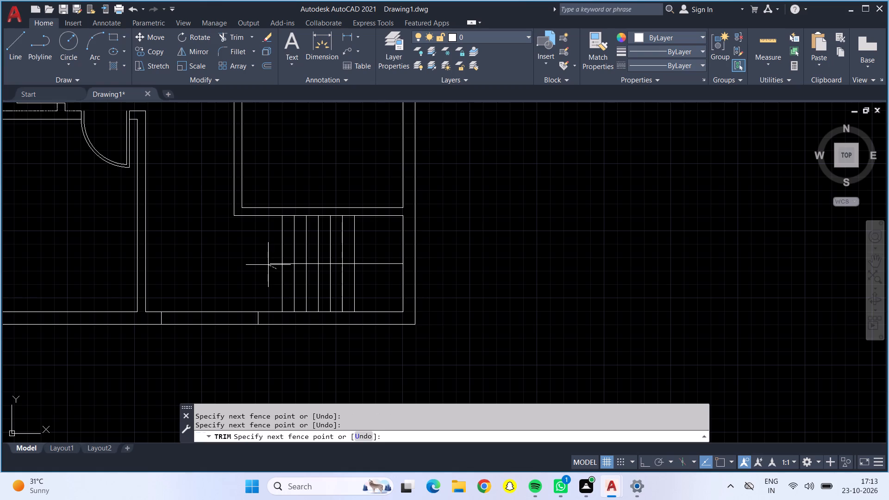
{"action": "left_click", "coordinate": [272, 256]}
Trim the bottom wall's inner and outer face lines between the two entrance jambs to open the entrance.
{"action": "scroll", "coordinate": [269, 256], "scroll_direction": "down", "scroll_amount": 2}
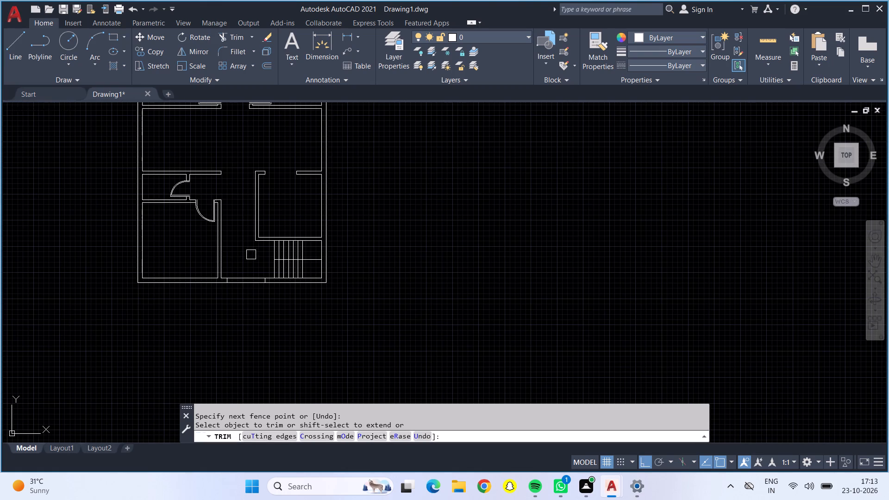
{"action": "middle_click_drag", "start_coordinate": [242, 233], "coordinate": [258, 277]}
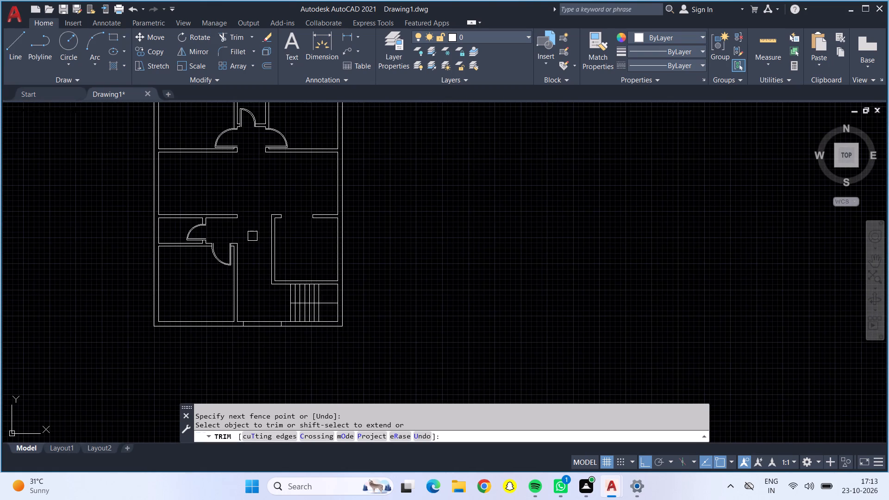
{"action": "scroll", "coordinate": [263, 180], "scroll_direction": "up", "scroll_amount": 1}
{"action": "middle_click_drag", "start_coordinate": [267, 175], "coordinate": [269, 175]}
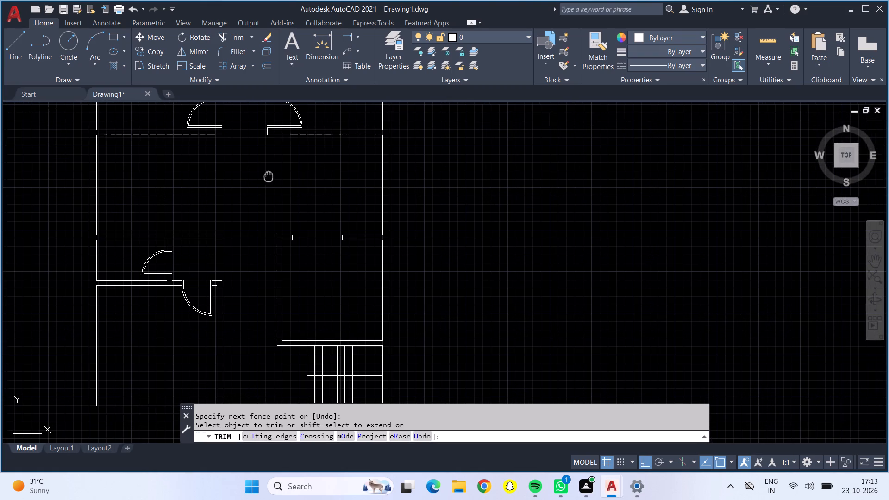
{"action": "middle_click_drag", "start_coordinate": [269, 175], "coordinate": [265, 222]}
{"action": "scroll", "coordinate": [265, 222], "scroll_direction": "up", "scroll_amount": 1}
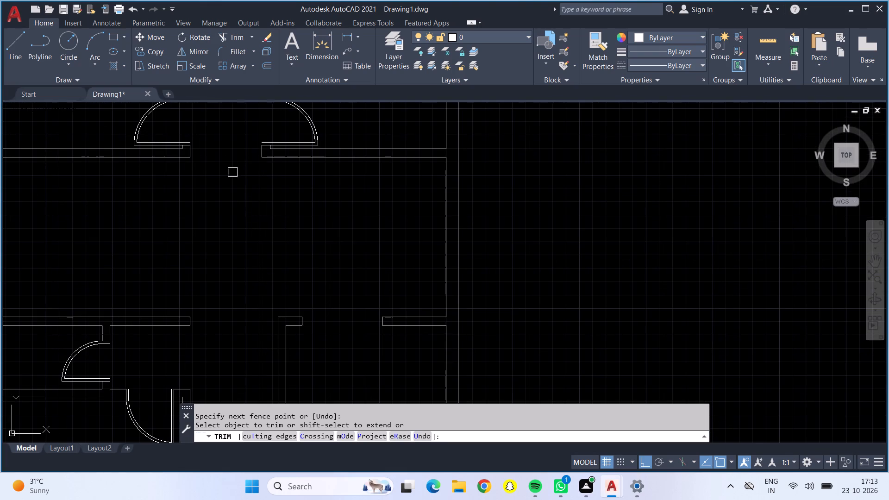
{"action": "scroll", "coordinate": [250, 241], "scroll_direction": "down", "scroll_amount": 1}
{"action": "middle_click_drag", "start_coordinate": [234, 365], "coordinate": [232, 325]}
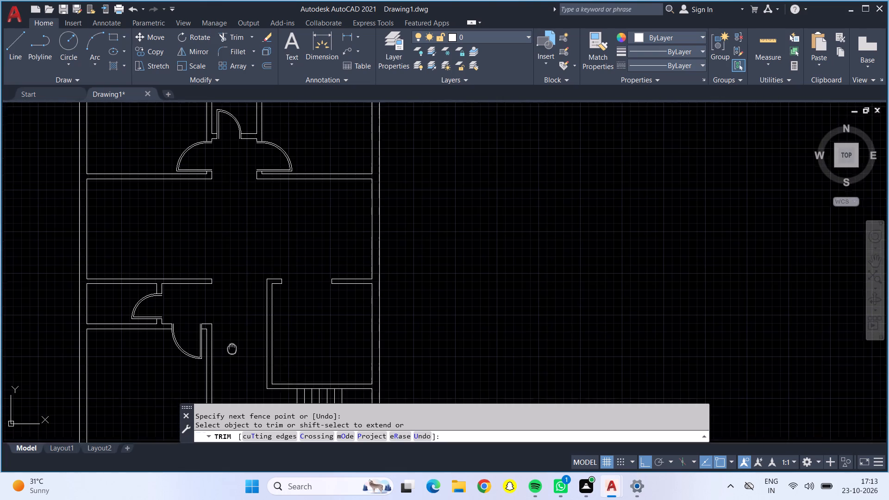
{"action": "middle_click_drag", "start_coordinate": [232, 325], "coordinate": [233, 255]}
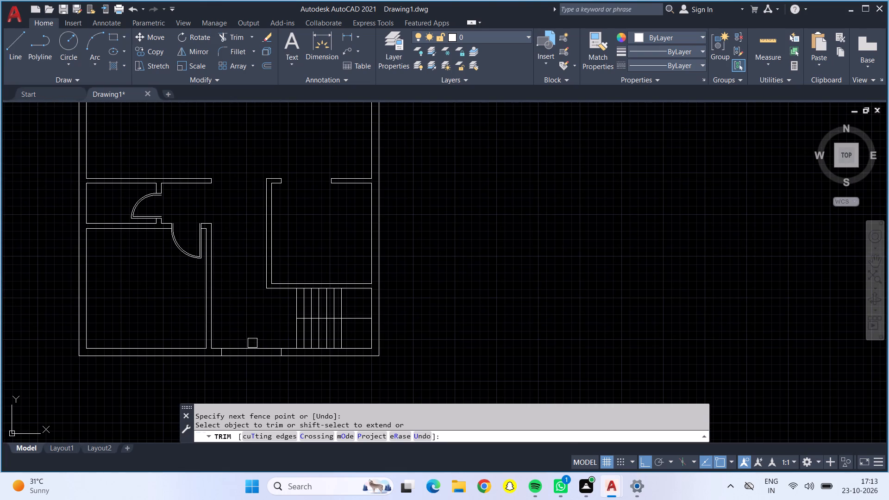
{"action": "triple_click", "coordinate": [252, 353]}
{"action": "double_click", "coordinate": [251, 353]}
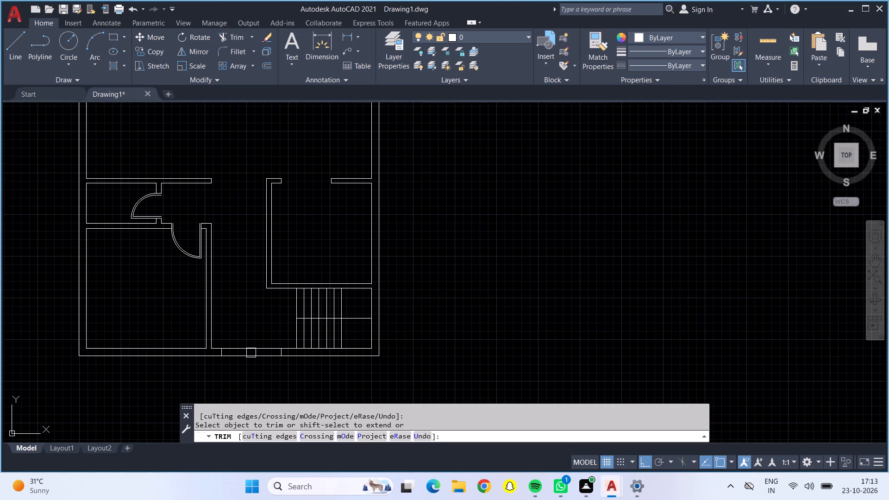
{"action": "double_click", "coordinate": [250, 354]}
{"action": "left_click", "coordinate": [266, 358]}
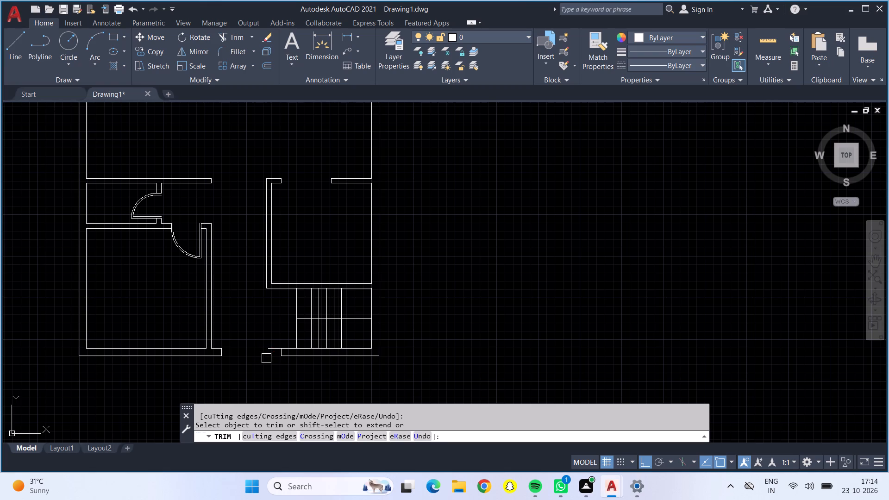
{"action": "double_click", "coordinate": [266, 349]}
{"action": "double_click", "coordinate": [272, 349]}
Draw a closed 30' by 40' rectangular outline with lines in the empty space to the right of the finished plan.
{"action": "scroll", "coordinate": [268, 349], "scroll_direction": "down", "scroll_amount": 1}
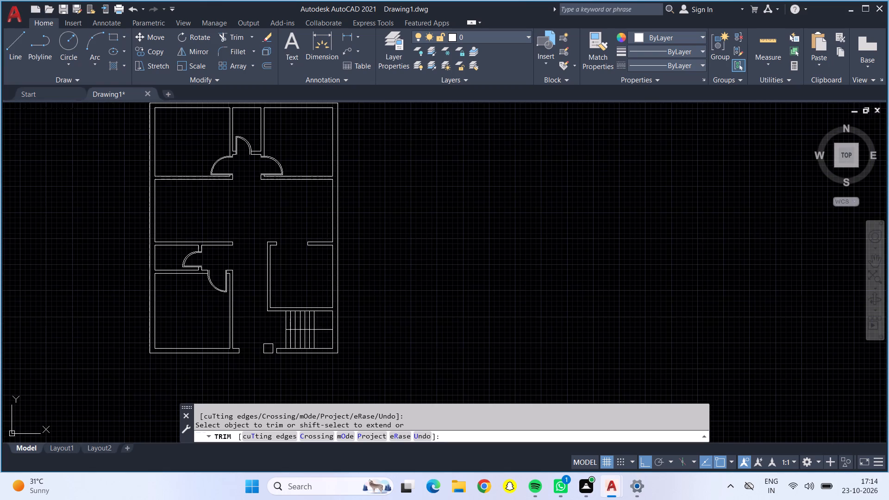
{"action": "middle_click_drag", "start_coordinate": [430, 245], "coordinate": [111, 304]}
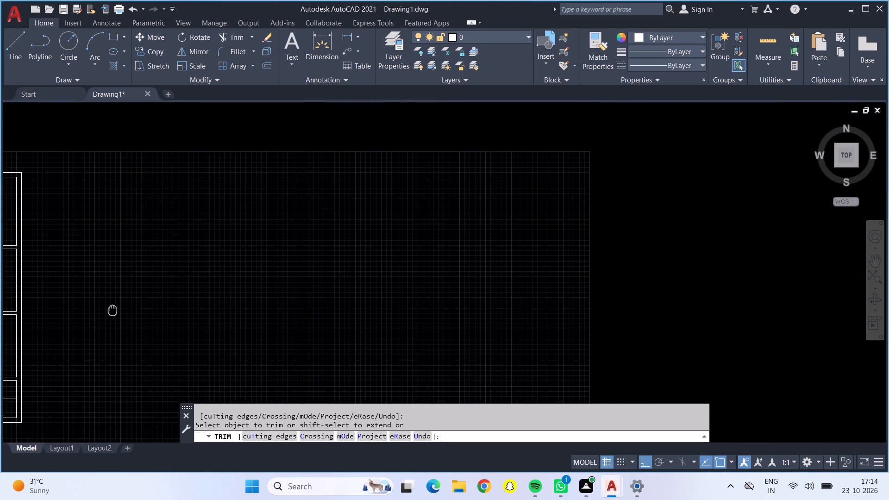
{"action": "middle_click_drag", "start_coordinate": [111, 304], "coordinate": [103, 275]}
{"action": "left_click", "coordinate": [17, 39]}
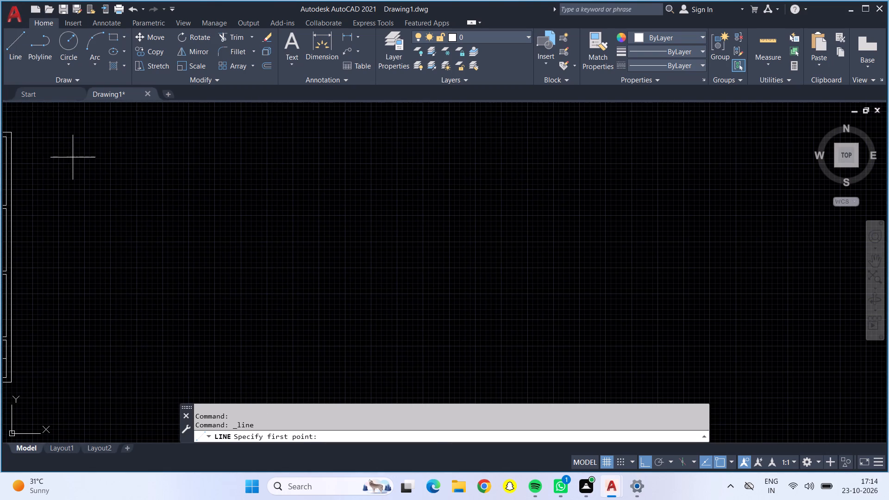
{"action": "left_click", "coordinate": [107, 136]}
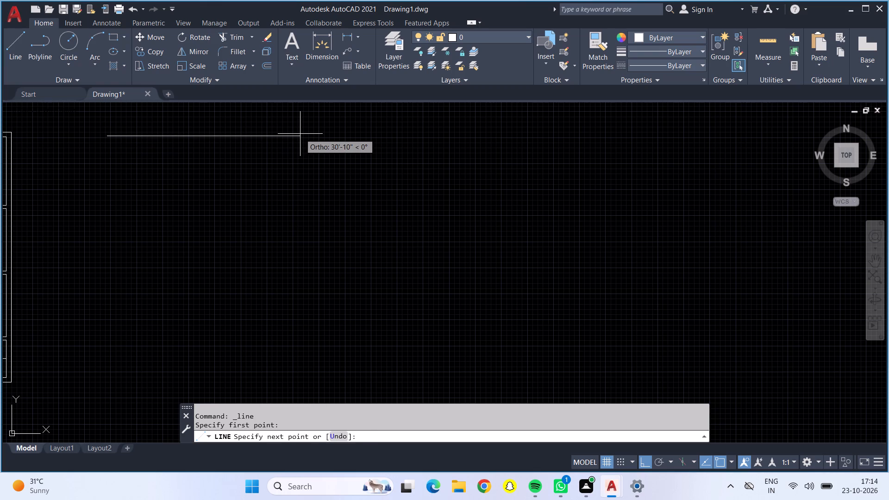
{"action": "type", "text": "30'"}
{"action": "key", "text": "Return"}
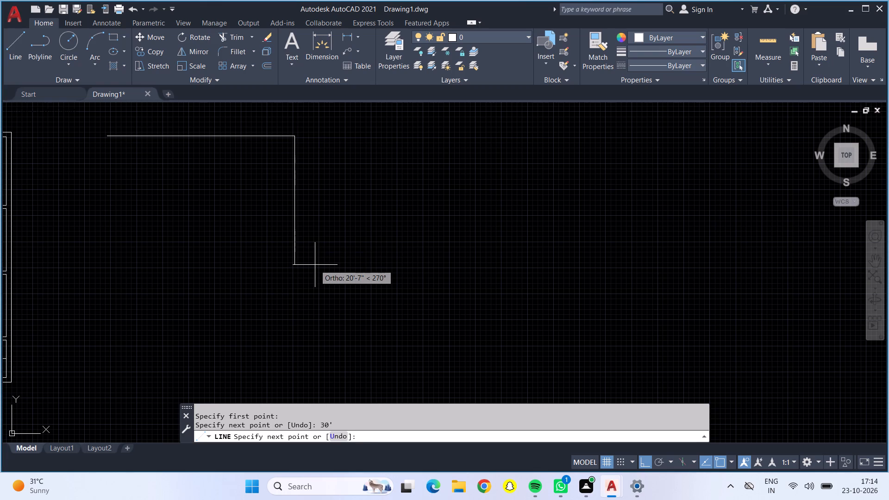
{"action": "type", "text": "40'"}
{"action": "key", "text": "Return"}
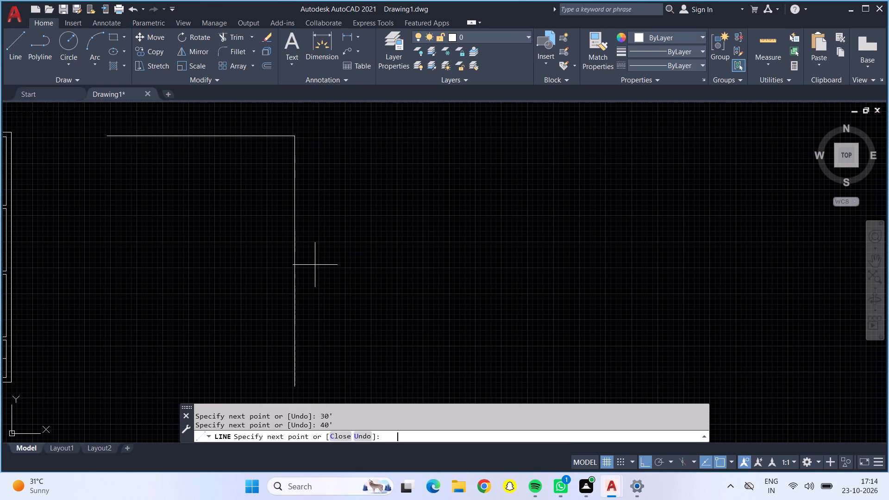
{"action": "type", "text": "30'"}
{"action": "key", "text": "Return"}
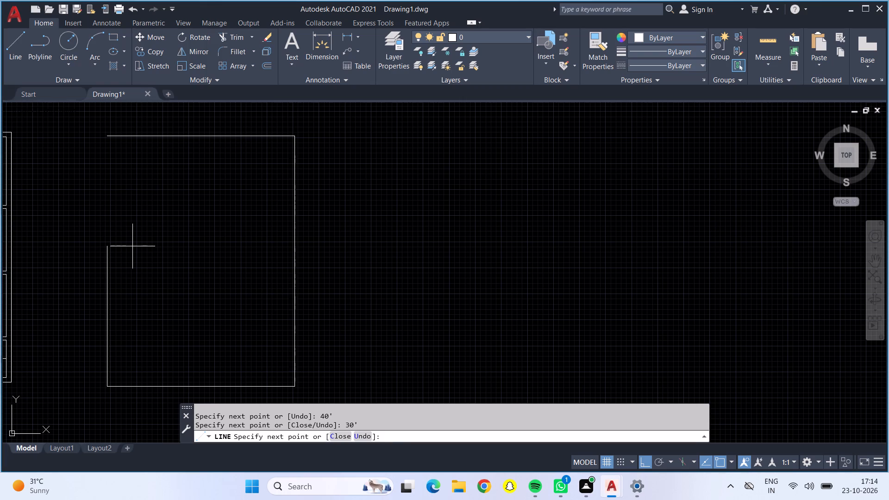
{"action": "scroll", "coordinate": [130, 178], "scroll_direction": "down", "scroll_amount": 1}
{"action": "middle_click_drag", "start_coordinate": [95, 199], "coordinate": [184, 212]}
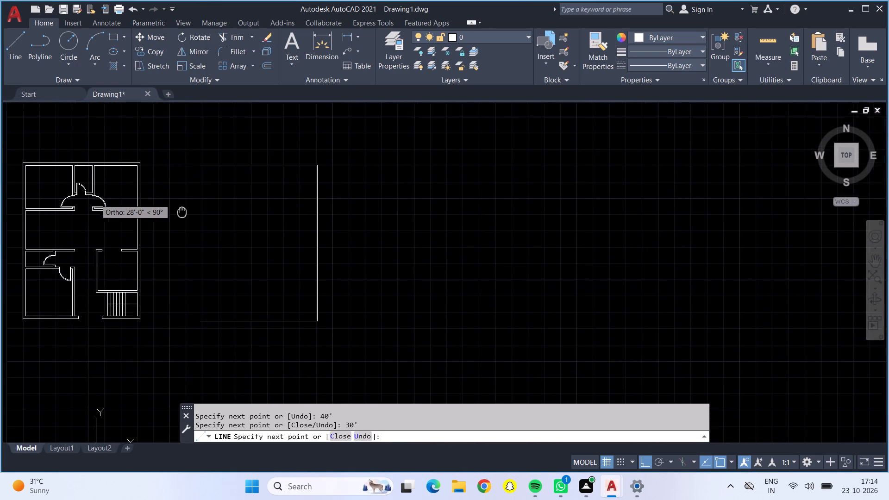
{"action": "middle_click_drag", "start_coordinate": [184, 212], "coordinate": [194, 212]}
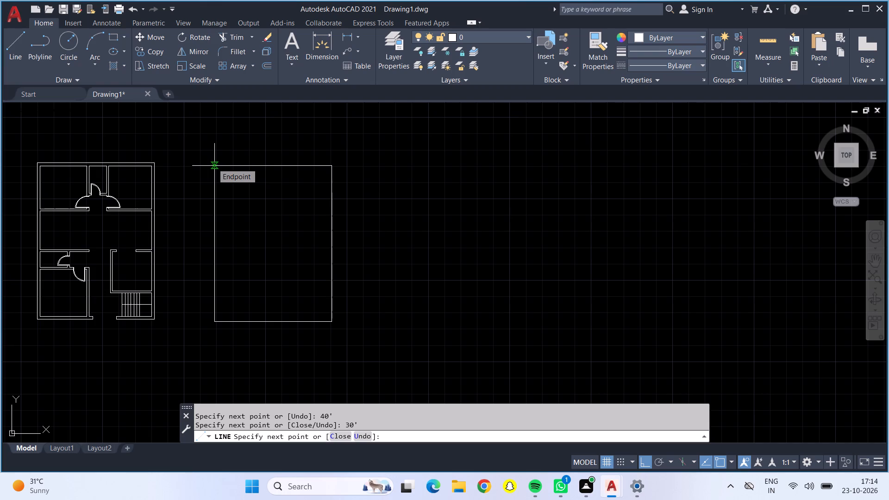
{"action": "left_click", "coordinate": [213, 162]}
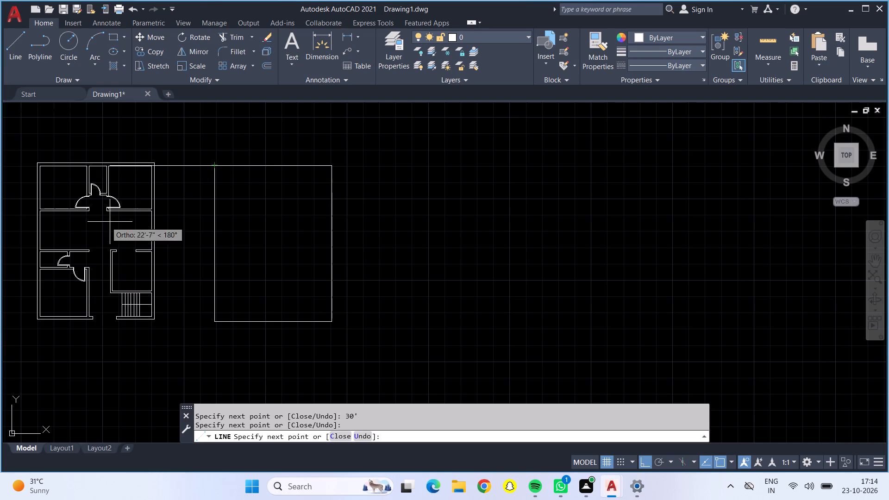
{"action": "key", "text": "Return"}
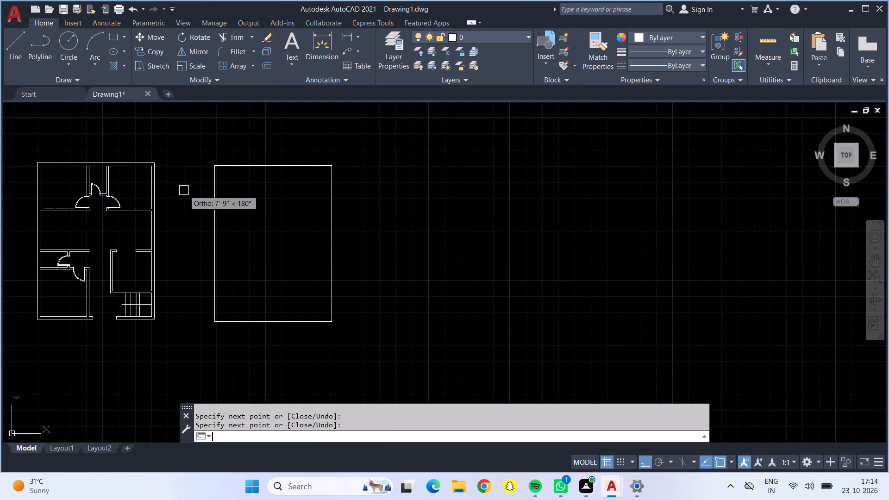
Offset all four lines of the 30' by 40' outline 9" inward to form the outer walls.
{"action": "scroll", "coordinate": [245, 203], "scroll_direction": "up", "scroll_amount": 1}
{"action": "middle_click_drag", "start_coordinate": [275, 212], "coordinate": [225, 224]}
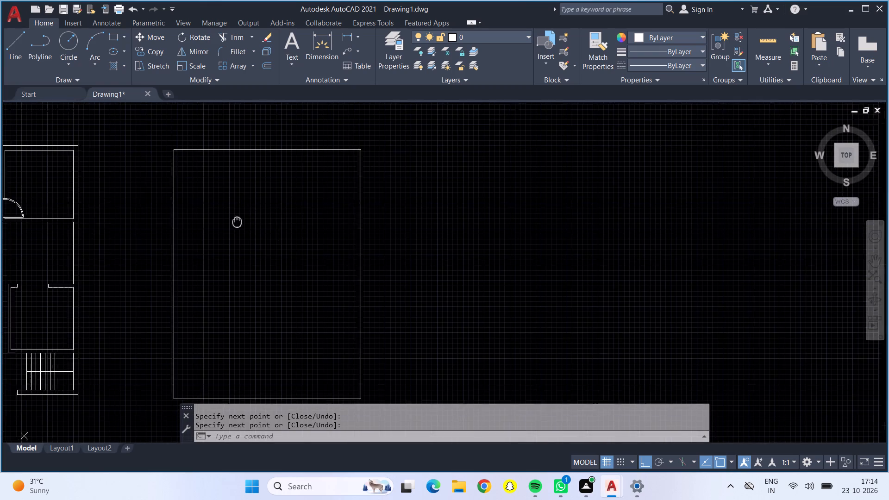
{"action": "middle_click_drag", "start_coordinate": [225, 224], "coordinate": [217, 202]}
{"action": "middle_click", "coordinate": [217, 202]}
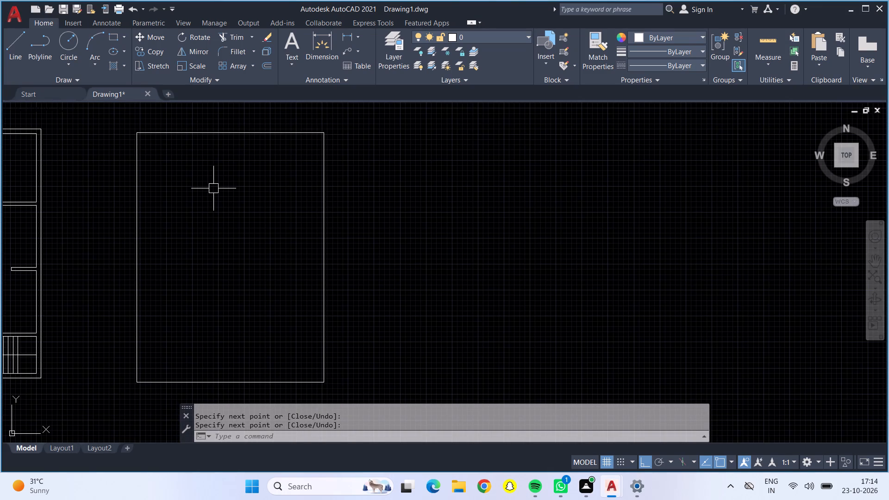
{"action": "key", "text": "o"}
{"action": "key", "text": "Return"}
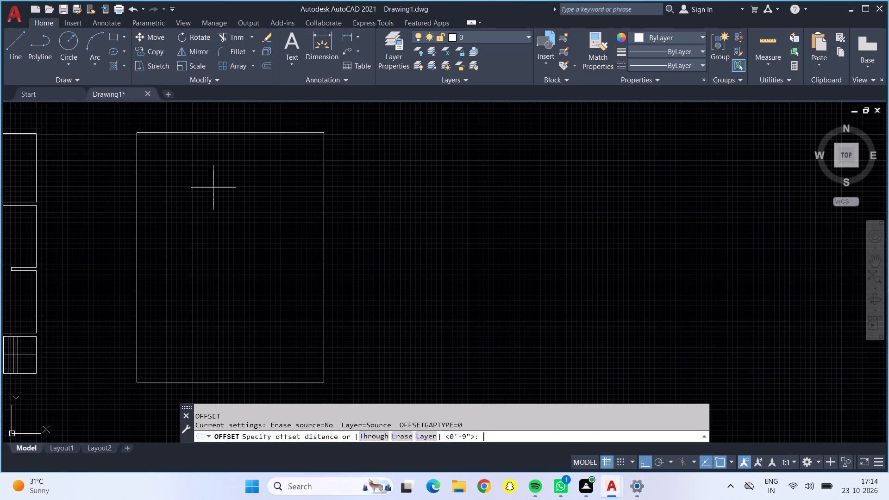
{"action": "type", "text": "9\""}
{"action": "key", "text": "Return"}
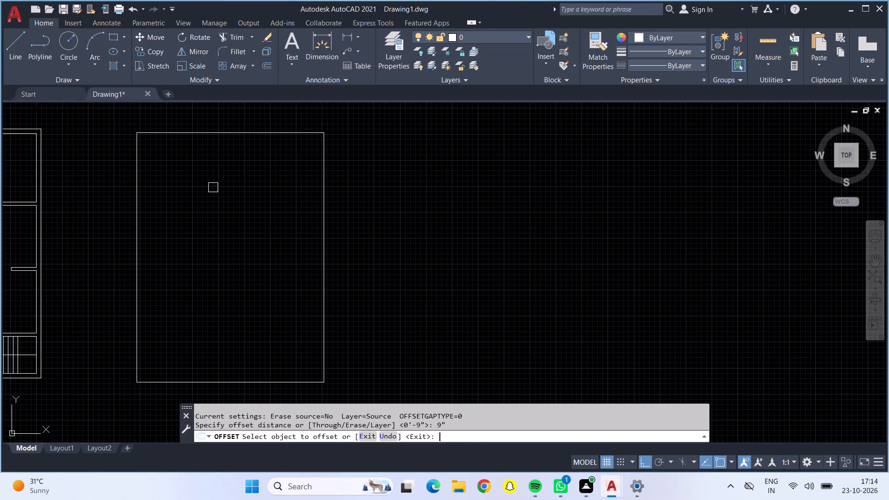
{"action": "left_click", "coordinate": [134, 228]}
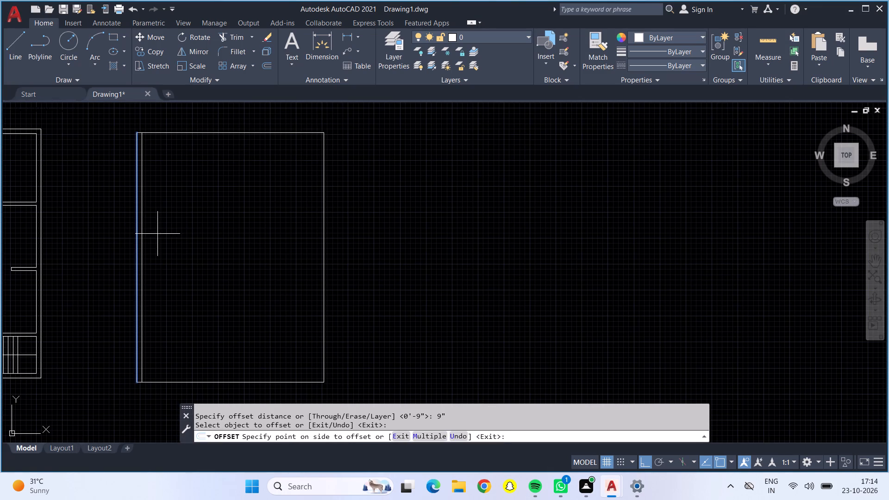
{"action": "left_click_drag", "start_coordinate": [175, 237], "coordinate": [181, 230]}
{"action": "left_click", "coordinate": [209, 131]}
{"action": "left_click", "coordinate": [209, 179]}
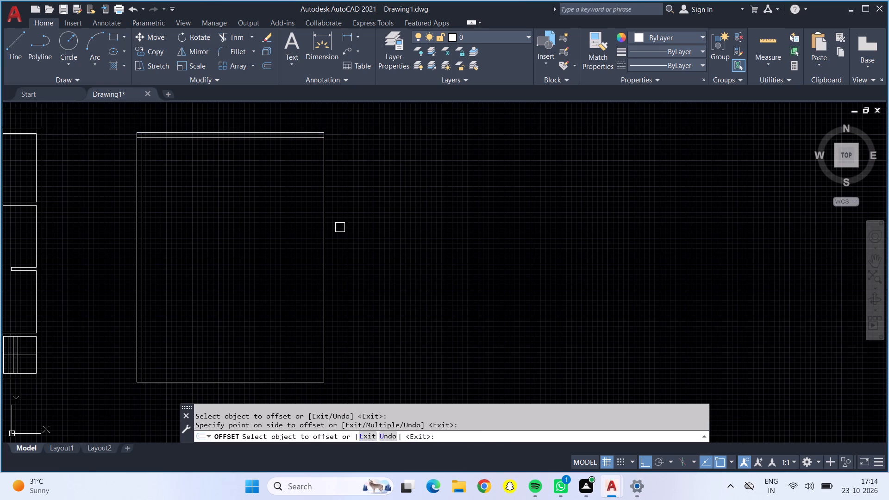
{"action": "left_click", "coordinate": [322, 221]}
{"action": "left_click", "coordinate": [237, 212]}
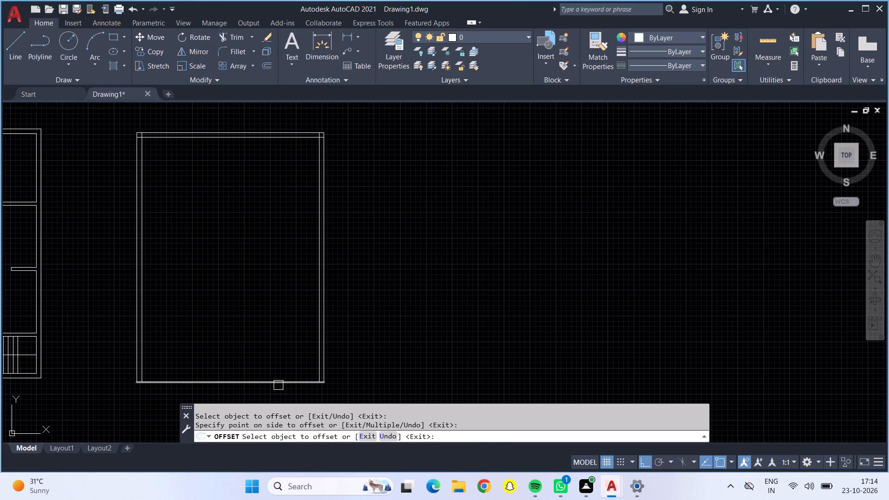
{"action": "left_click", "coordinate": [280, 386]}
{"action": "left_click", "coordinate": [264, 313]}
{"action": "key", "text": "Escape"}
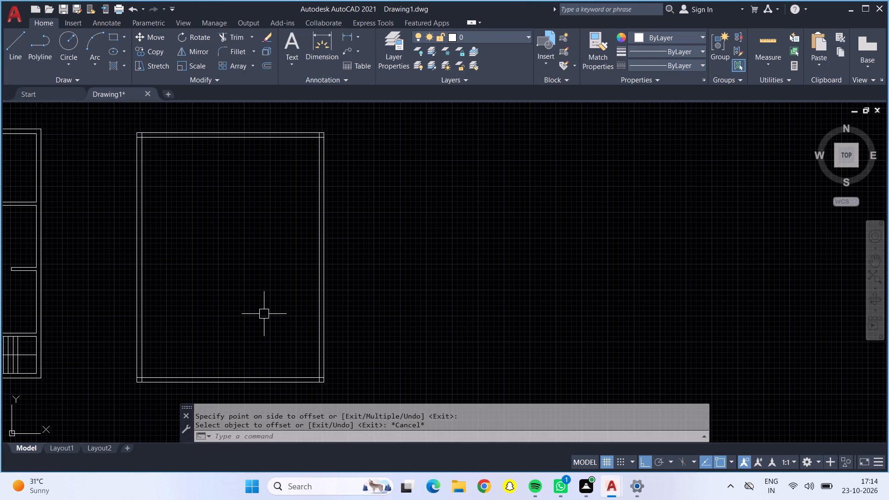
Offset the left wall's inner face line 14' to the right to start a vertical partition.
{"action": "key", "text": "o"}
{"action": "key", "text": "Return"}
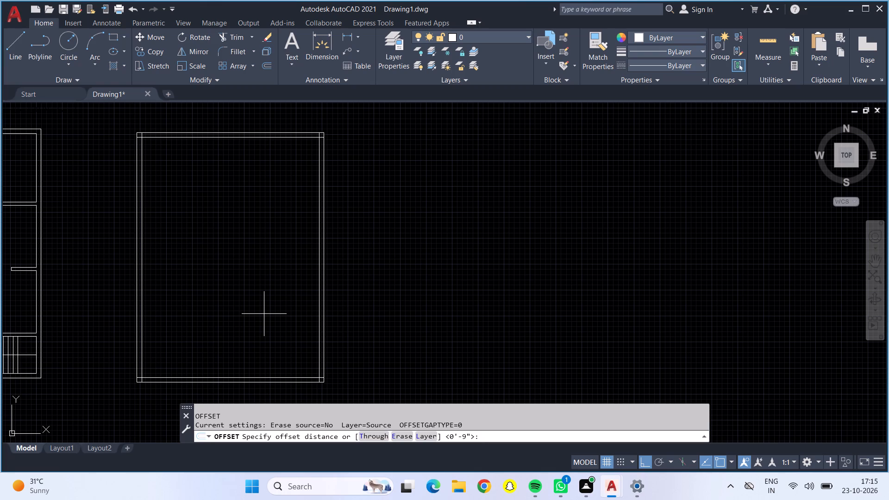
{"action": "type", "text": "14"}
{"action": "key", "text": "apostrophe"}
{"action": "key", "text": "Return"}
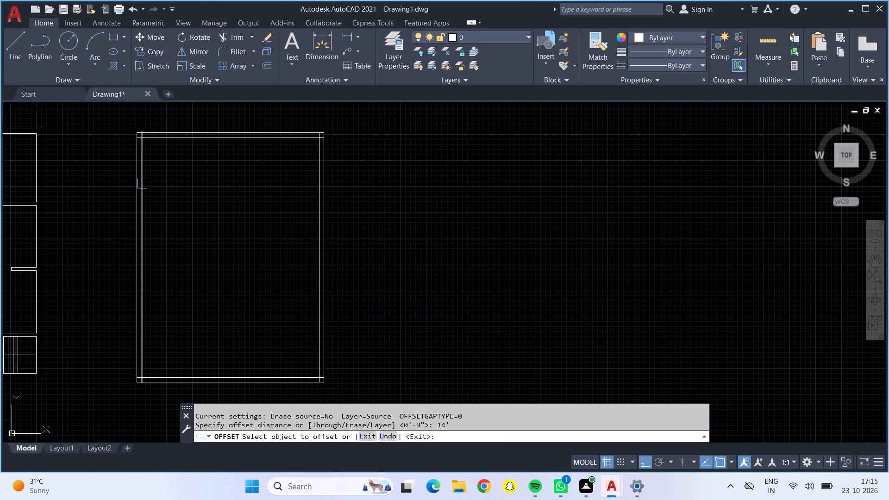
{"action": "left_click", "coordinate": [144, 183]}
{"action": "left_click", "coordinate": [187, 183]}
{"action": "key", "text": "Escape"}
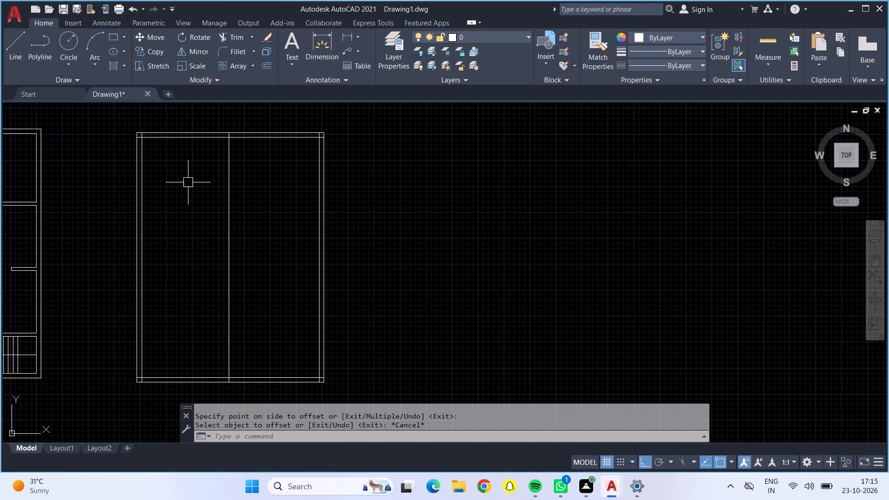
Offset the vertical partition line 6" to the right to give the partition its thickness.
{"action": "key", "text": "o"}
{"action": "key", "text": "Return"}
{"action": "type", "text": "6\""}
{"action": "key", "text": "Return"}
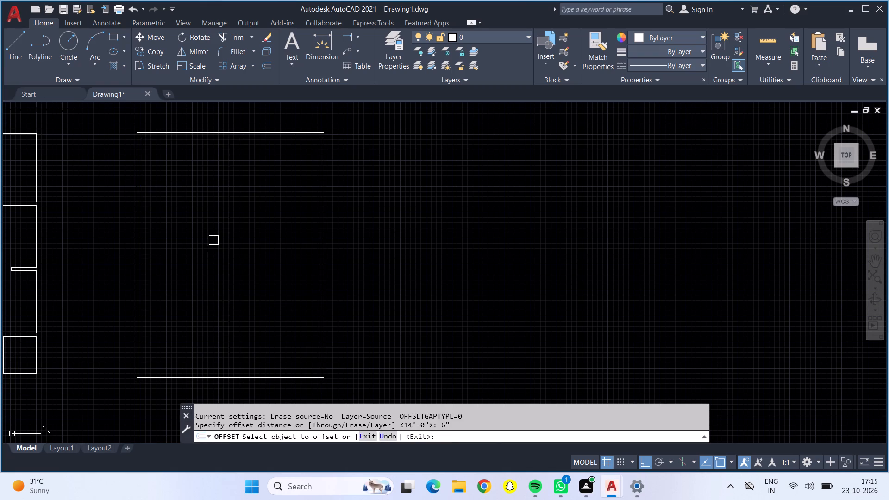
{"action": "left_click", "coordinate": [229, 248]}
{"action": "left_click", "coordinate": [292, 237]}
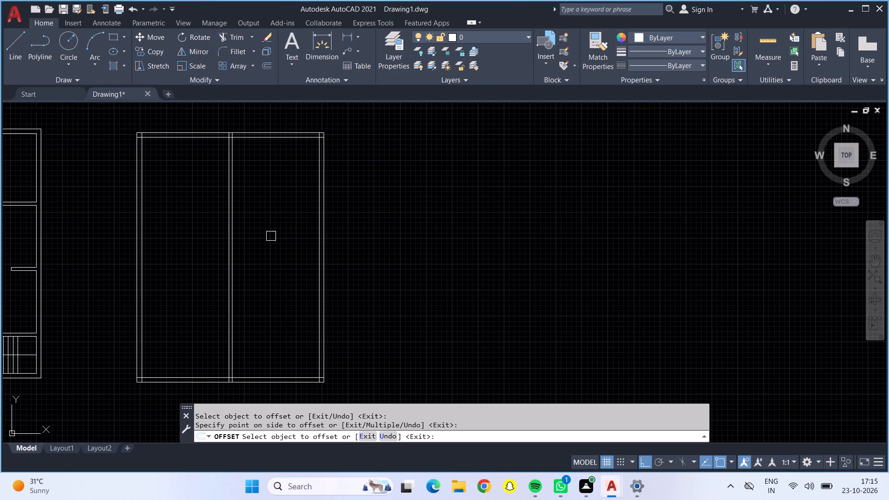
{"action": "key", "text": "Escape"}
Offset the top wall's inner face line 12' downward to start a horizontal partition.
{"action": "key", "text": "o"}
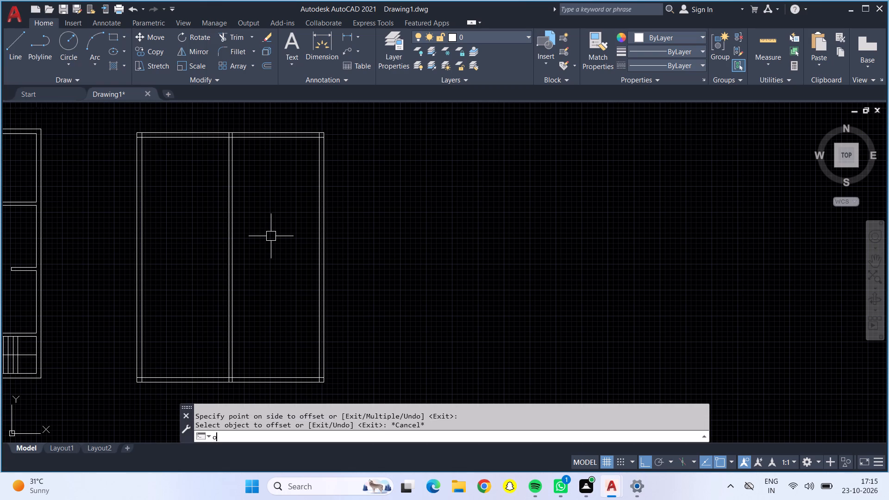
{"action": "key", "text": "Return"}
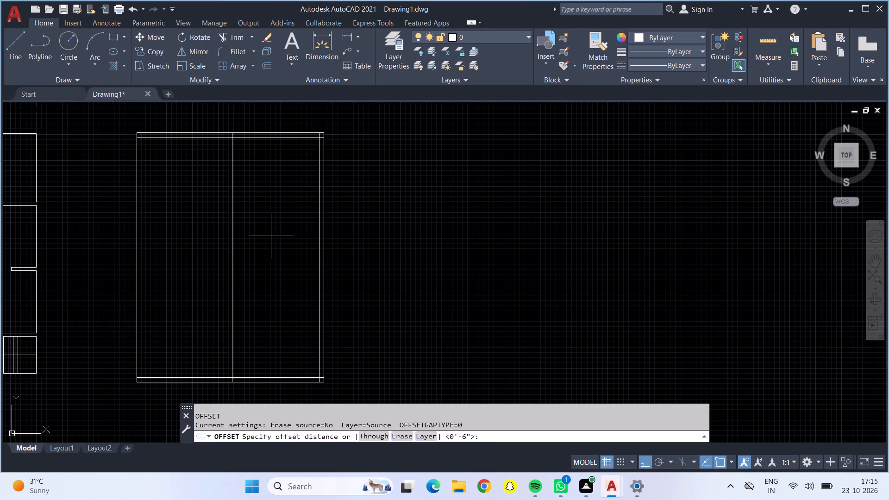
{"action": "type", "text": "12'"}
{"action": "key", "text": "Return"}
{"action": "left_click", "coordinate": [173, 139]}
{"action": "left_click", "coordinate": [175, 193]}
{"action": "key", "text": "Escape"}
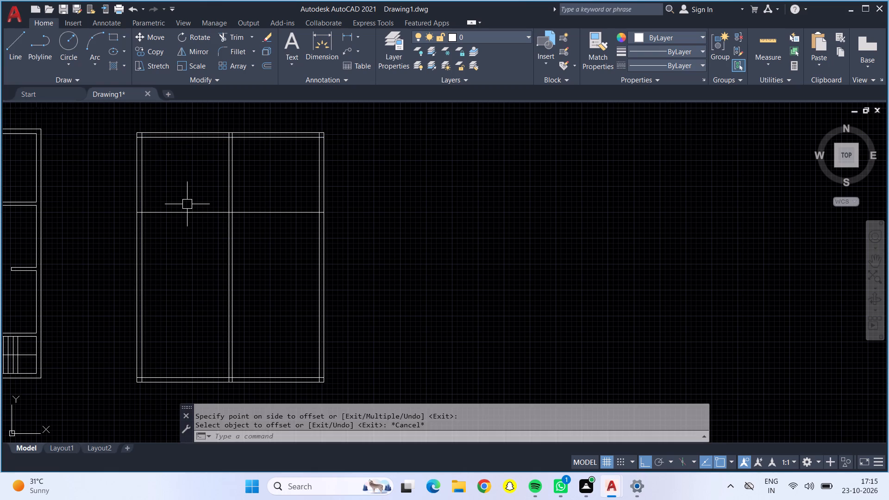
Offset the horizontal partition line 6" downward to form the partition's second face.
{"action": "key", "text": "o"}
{"action": "key", "text": "Return"}
{"action": "type", "text": "6\""}
{"action": "key", "text": "Return"}
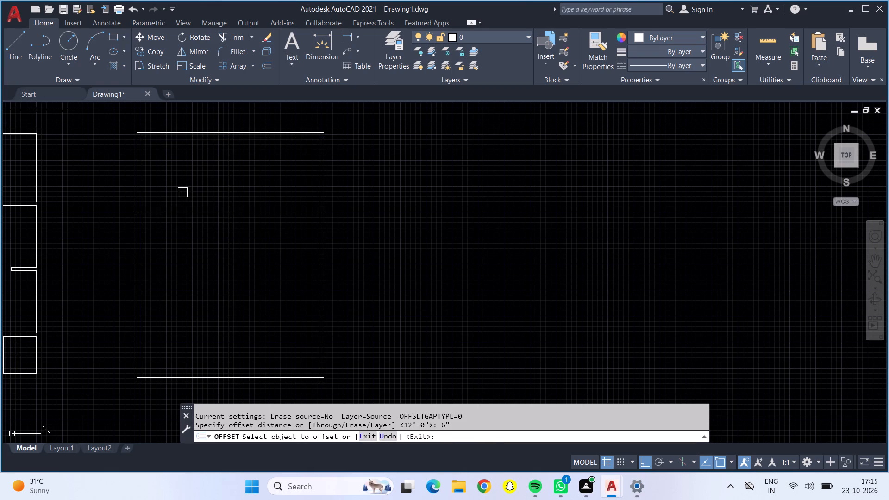
{"action": "left_click", "coordinate": [185, 215]}
{"action": "left_click", "coordinate": [177, 246]}
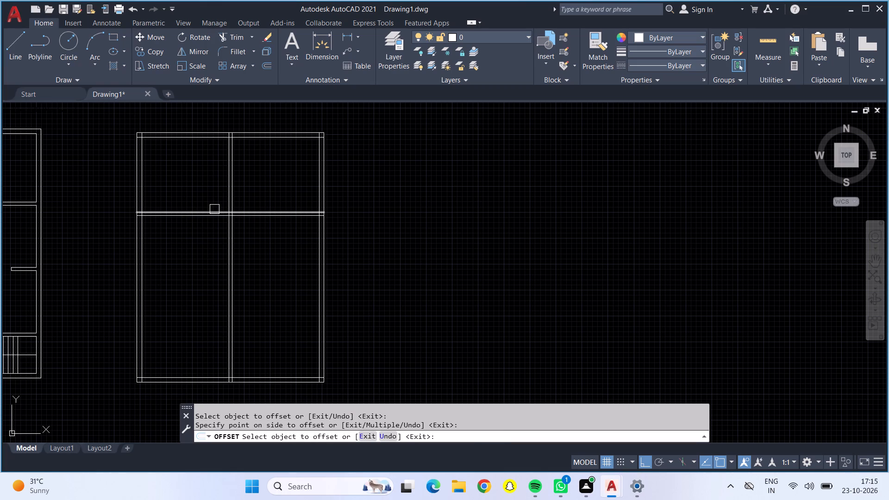
{"action": "middle_click_drag", "start_coordinate": [252, 191], "coordinate": [244, 190]}
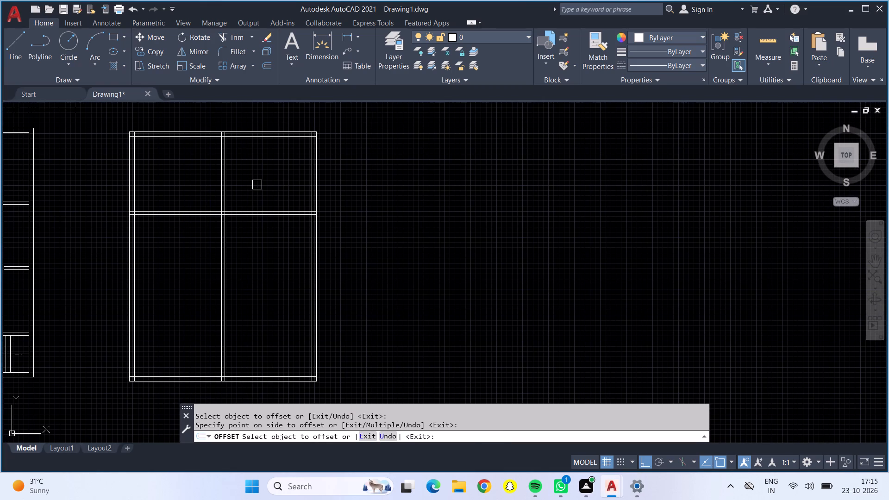
{"action": "key", "text": "Escape"}
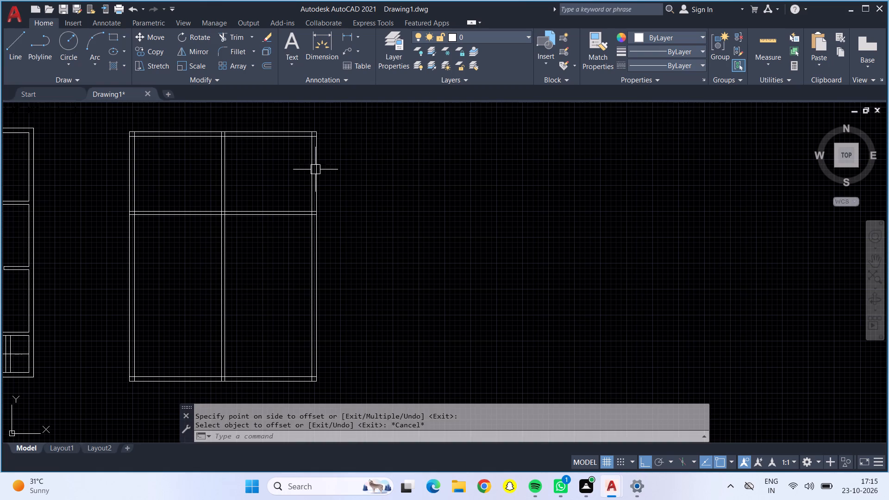
Offset the top wall's inner face line 10' downward for the right-hand room's horizontal partition.
{"action": "key", "text": "o"}
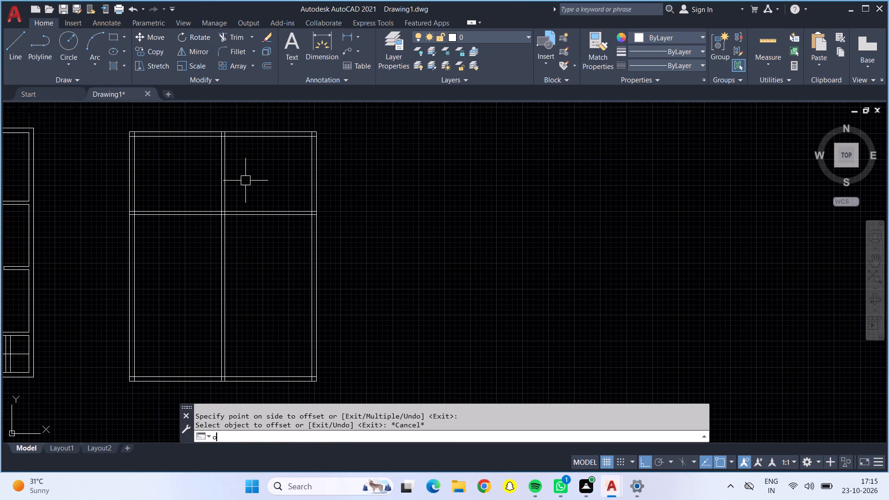
{"action": "key", "text": "Return"}
{"action": "type", "text": "10'"}
{"action": "key", "text": "Return"}
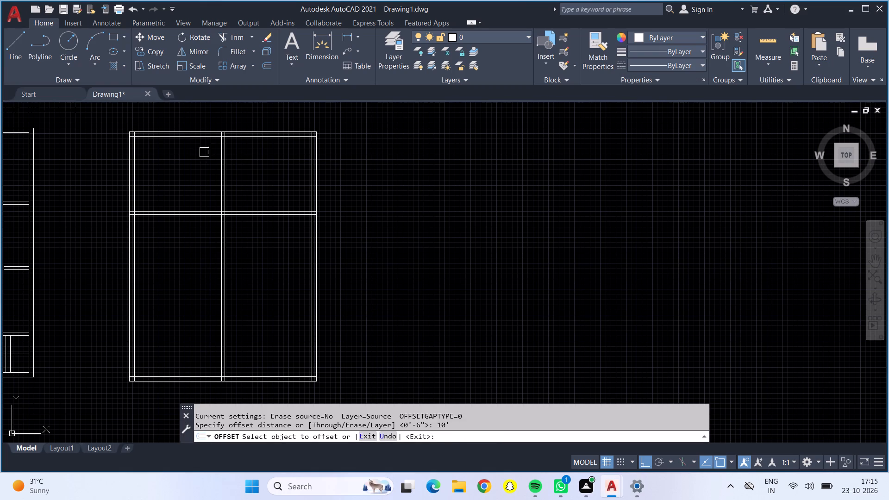
{"action": "left_click", "coordinate": [261, 138]}
{"action": "left_click_drag", "start_coordinate": [266, 171], "coordinate": [267, 177]}
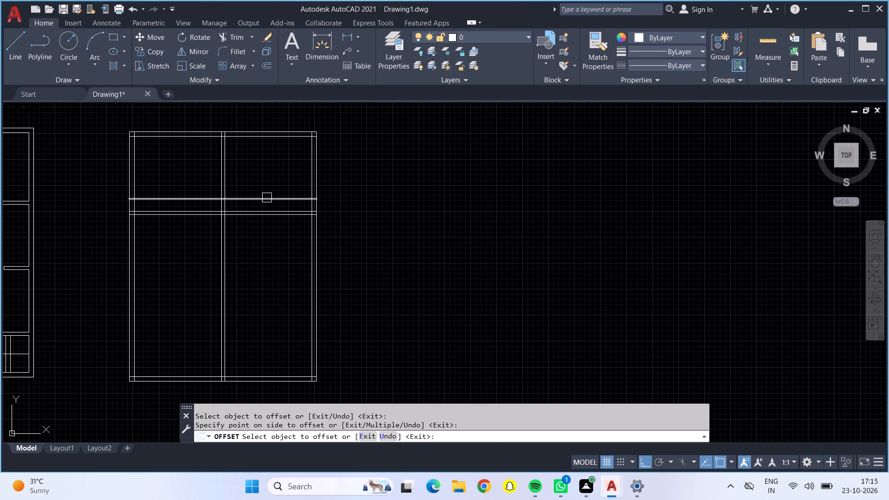
{"action": "key", "text": "Escape"}
{"action": "key", "text": "Escape"}
Offset the new 10' partition line 6" downward to form its second face.
{"action": "key", "text": "o"}
{"action": "key", "text": "Return"}
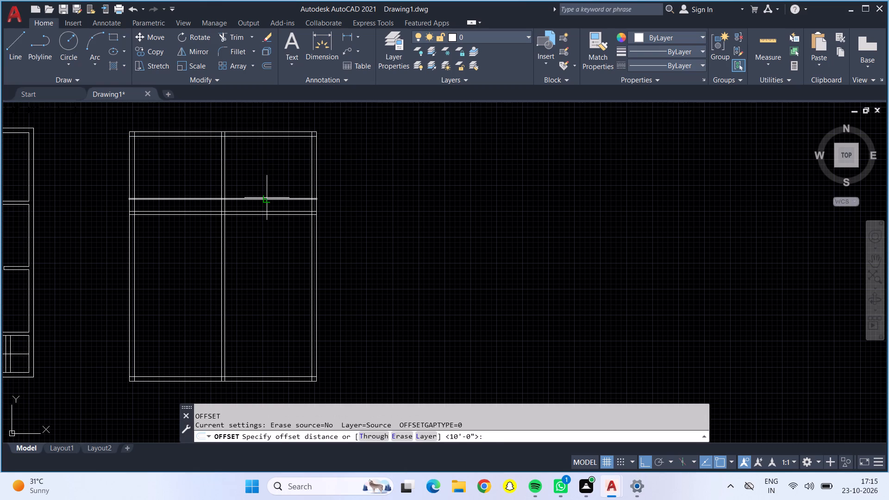
{"action": "type", "text": "6\""}
{"action": "key", "text": "Return"}
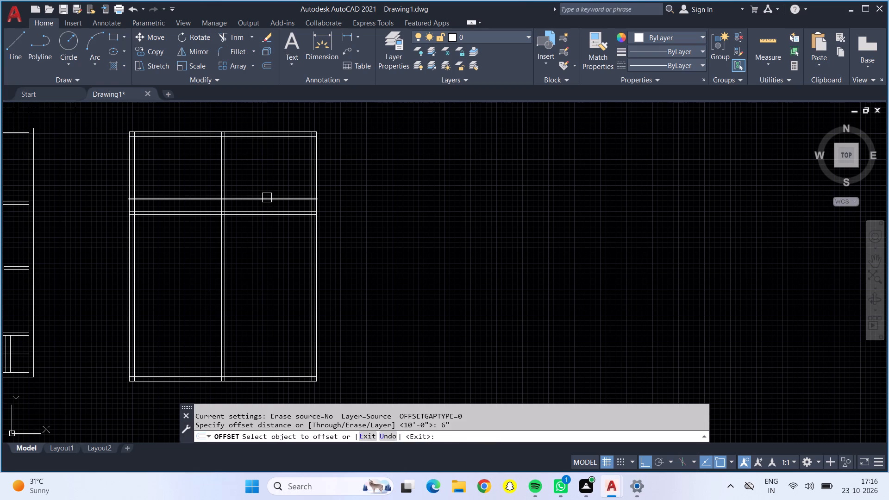
{"action": "left_click", "coordinate": [261, 199]}
{"action": "left_click", "coordinate": [262, 206]}
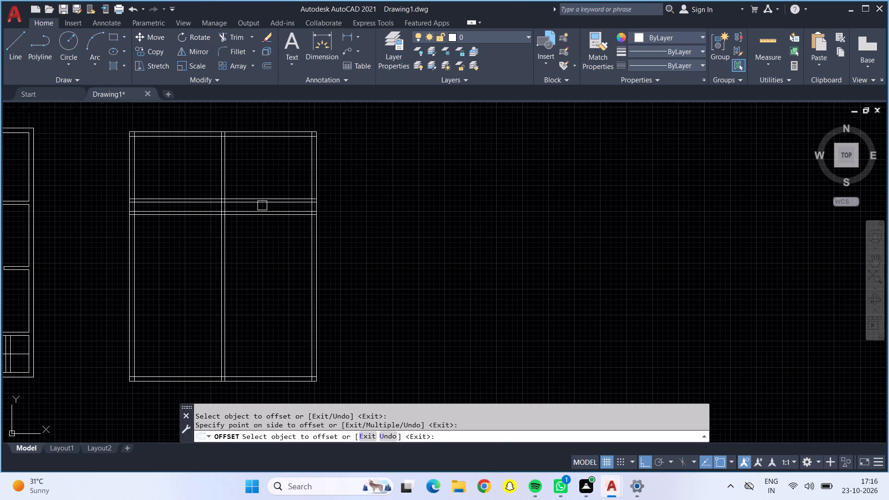
Trim the upper horizontal partition's two lines out of the left-hand room and the lower partition's two lines out of the right-hand room.
{"action": "scroll", "coordinate": [264, 210], "scroll_direction": "down", "scroll_amount": 2}
{"action": "scroll", "coordinate": [254, 221], "scroll_direction": "up", "scroll_amount": 1}
{"action": "scroll", "coordinate": [254, 221], "scroll_direction": "down", "scroll_amount": 1}
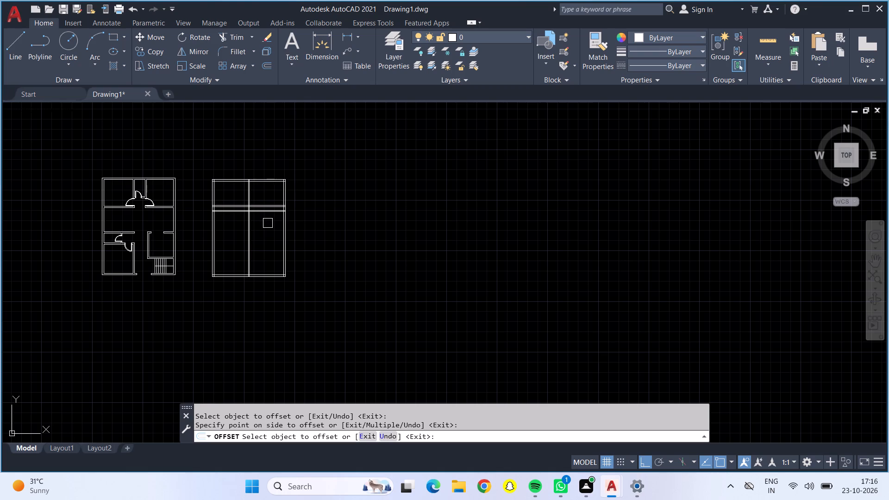
{"action": "scroll", "coordinate": [268, 223], "scroll_direction": "up", "scroll_amount": 2}
{"action": "middle_click_drag", "start_coordinate": [269, 219], "coordinate": [288, 276]}
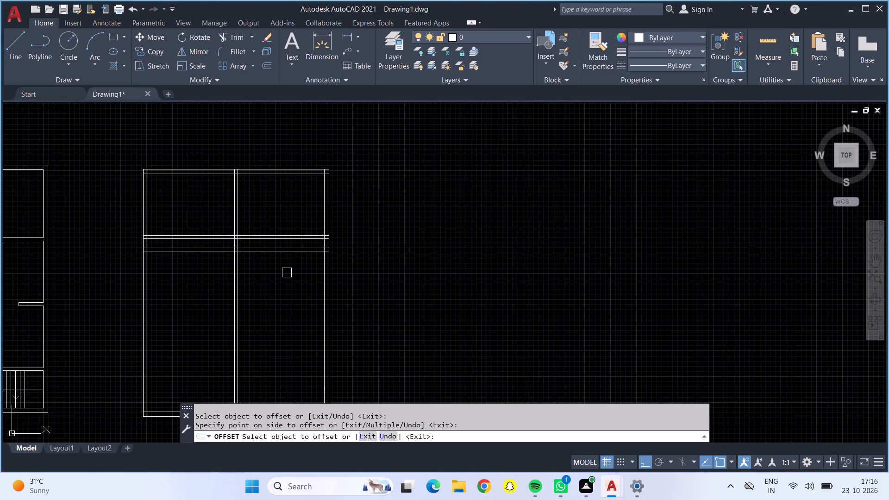
{"action": "left_click", "coordinate": [235, 33]}
{"action": "left_click", "coordinate": [201, 233]}
{"action": "left_click", "coordinate": [204, 237]}
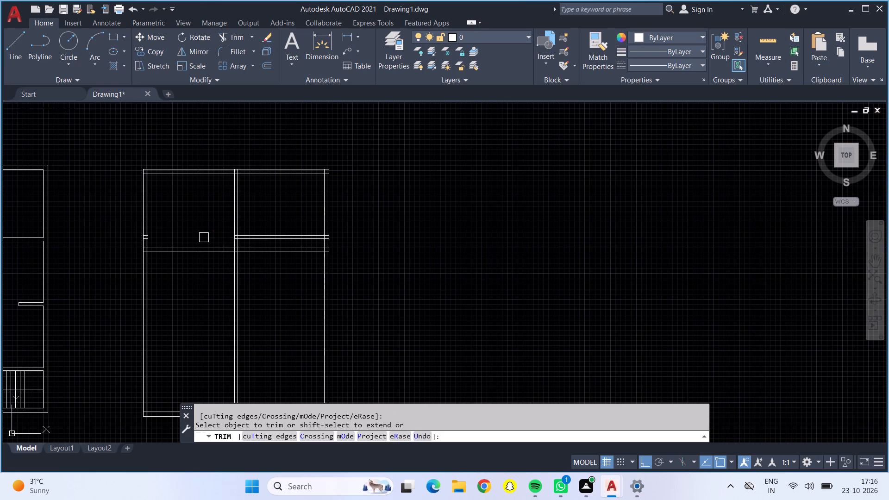
{"action": "double_click", "coordinate": [254, 252]}
{"action": "left_click", "coordinate": [254, 251]}
Trim the overlapping line segments where both horizontal partitions meet the central vertical partition, leaving open wall junctions.
{"action": "scroll", "coordinate": [235, 236], "scroll_direction": "up", "scroll_amount": 6}
{"action": "left_click_drag", "start_coordinate": [237, 209], "coordinate": [241, 296]}
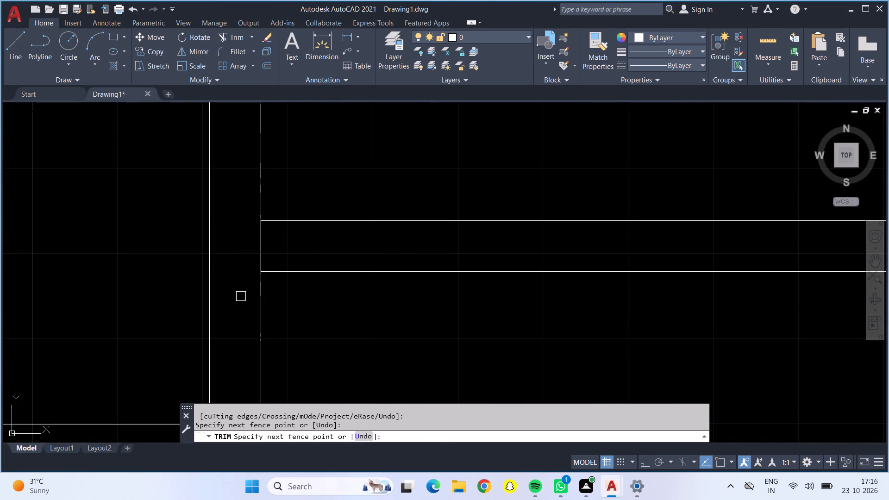
{"action": "left_click_drag", "start_coordinate": [250, 243], "coordinate": [267, 244]}
{"action": "scroll", "coordinate": [269, 245], "scroll_direction": "down", "scroll_amount": 2}
{"action": "scroll", "coordinate": [256, 333], "scroll_direction": "up", "scroll_amount": 4}
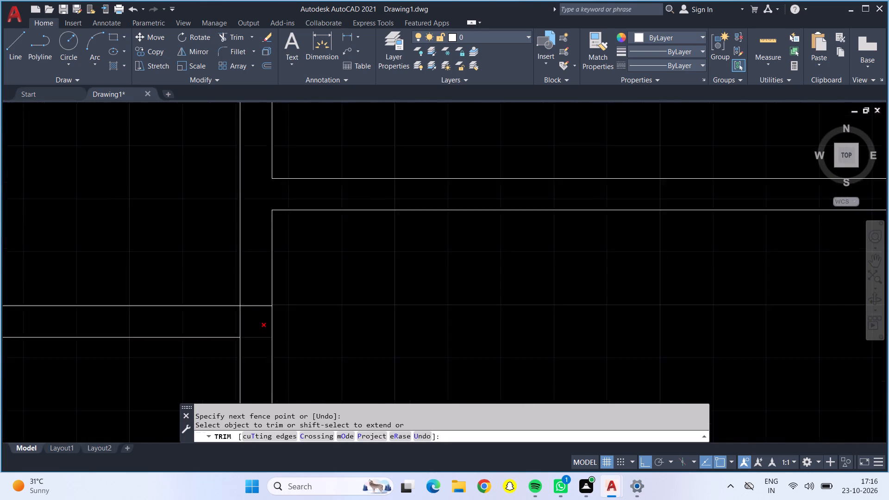
{"action": "left_click_drag", "start_coordinate": [174, 298], "coordinate": [263, 418]}
{"action": "scroll", "coordinate": [252, 348], "scroll_direction": "down", "scroll_amount": 4}
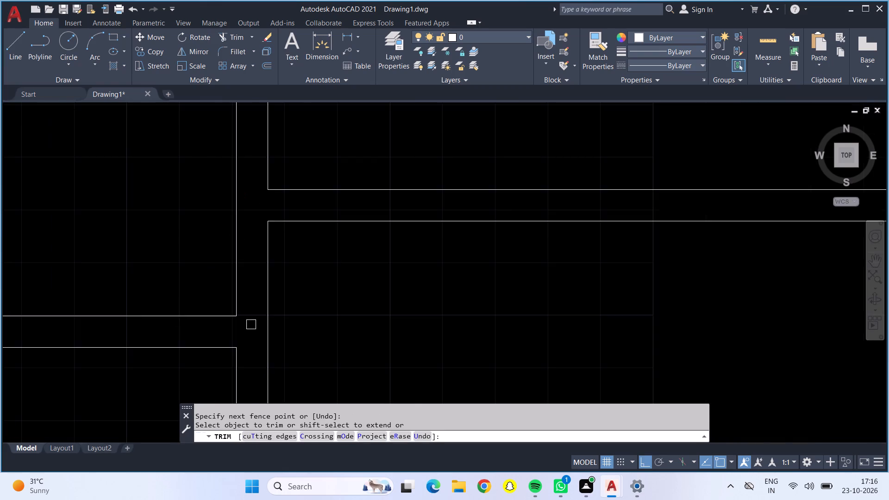
{"action": "scroll", "coordinate": [260, 293], "scroll_direction": "down", "scroll_amount": 2}
Trim the leftover partition stubs inside the right outer wall and open its junction with the right-hand room's horizontal partition.
{"action": "middle_click_drag", "start_coordinate": [394, 301], "coordinate": [216, 297]}
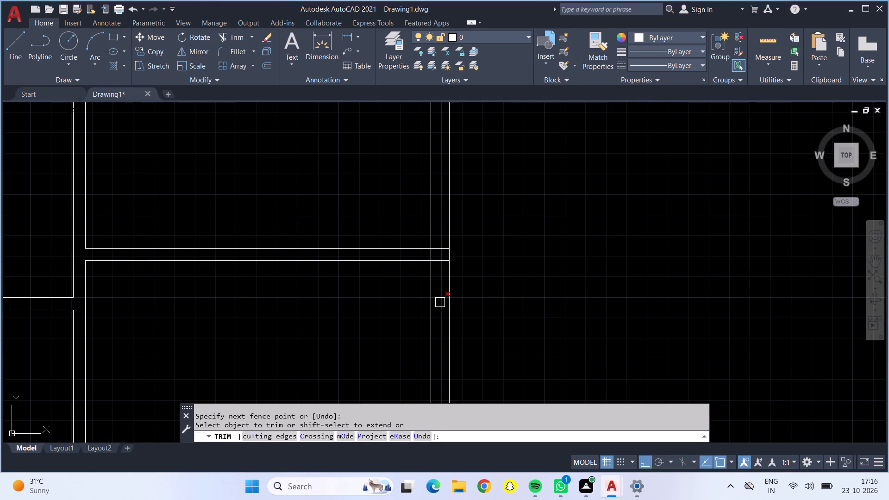
{"action": "scroll", "coordinate": [440, 302], "scroll_direction": "up", "scroll_amount": 4}
{"action": "left_click_drag", "start_coordinate": [437, 251], "coordinate": [451, 421]}
{"action": "scroll", "coordinate": [416, 344], "scroll_direction": "down", "scroll_amount": 4}
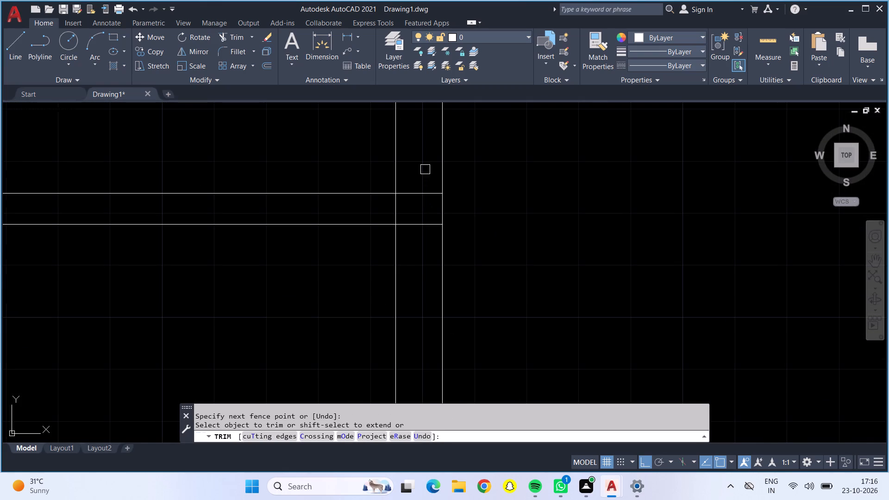
{"action": "left_click", "coordinate": [425, 167]}
{"action": "scroll", "coordinate": [422, 164], "scroll_direction": "up", "scroll_amount": 3}
{"action": "left_click_drag", "start_coordinate": [421, 172], "coordinate": [407, 340]}
{"action": "scroll", "coordinate": [401, 316], "scroll_direction": "down", "scroll_amount": 3}
{"action": "scroll", "coordinate": [387, 339], "scroll_direction": "up", "scroll_amount": 3}
{"action": "left_click_drag", "start_coordinate": [408, 170], "coordinate": [416, 375]}
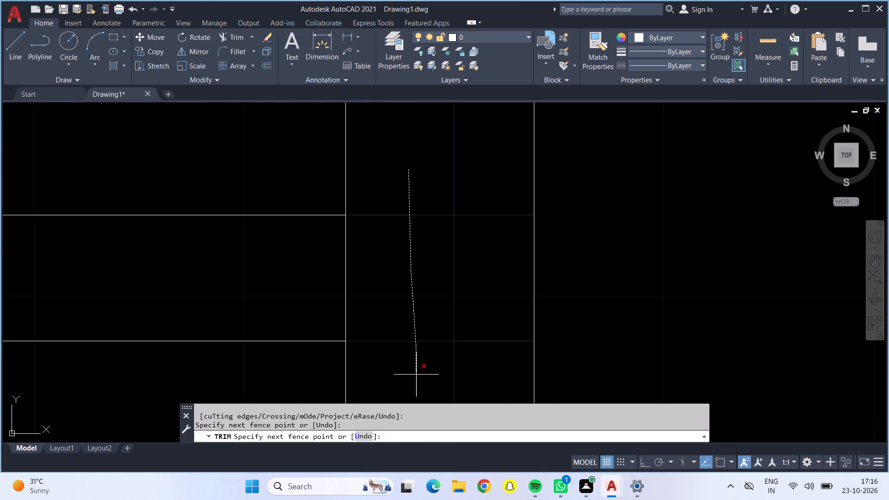
{"action": "left_click_drag", "start_coordinate": [416, 375], "coordinate": [417, 374]}
{"action": "left_click_drag", "start_coordinate": [413, 273], "coordinate": [337, 274]}
{"action": "scroll", "coordinate": [334, 274], "scroll_direction": "down", "scroll_amount": 3}
{"action": "scroll", "coordinate": [229, 333], "scroll_direction": "down", "scroll_amount": 3}
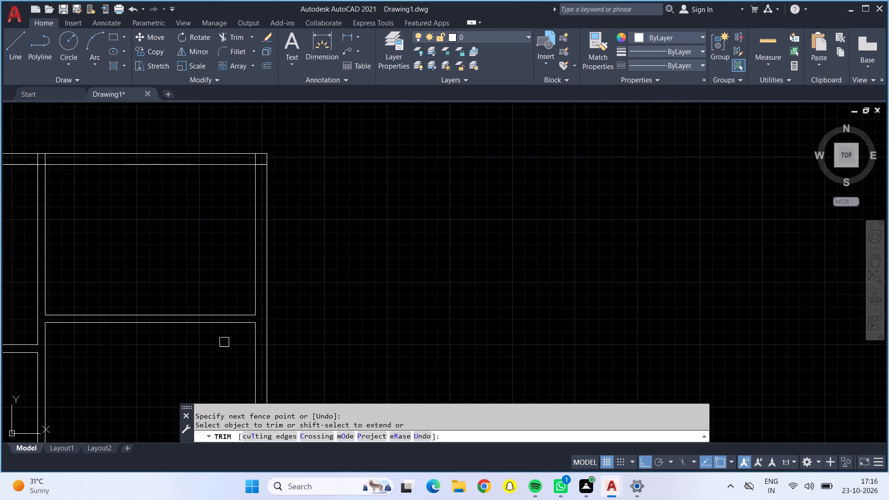
Trim the leftover partition stubs inside the left outer wall and open its junction with the left-hand room's horizontal partition.
{"action": "middle_click_drag", "start_coordinate": [182, 358], "coordinate": [348, 303]}
{"action": "scroll", "coordinate": [270, 315], "scroll_direction": "down", "scroll_amount": 2}
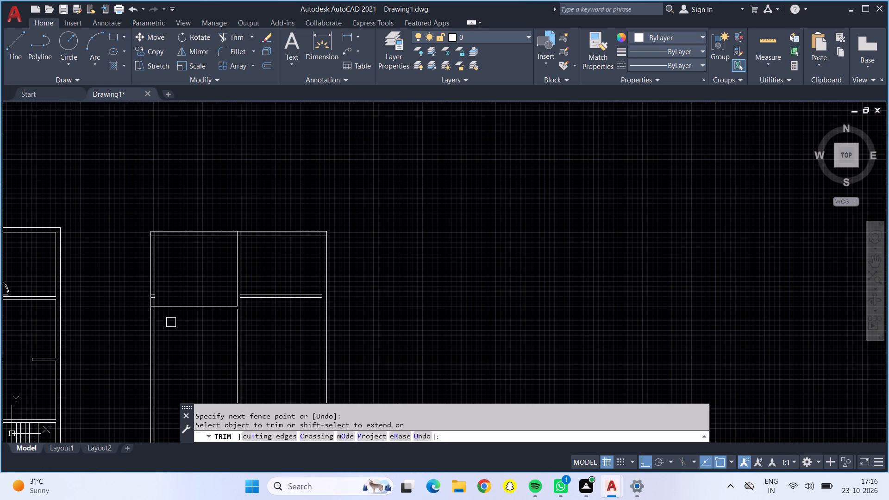
{"action": "scroll", "coordinate": [151, 302], "scroll_direction": "up", "scroll_amount": 7}
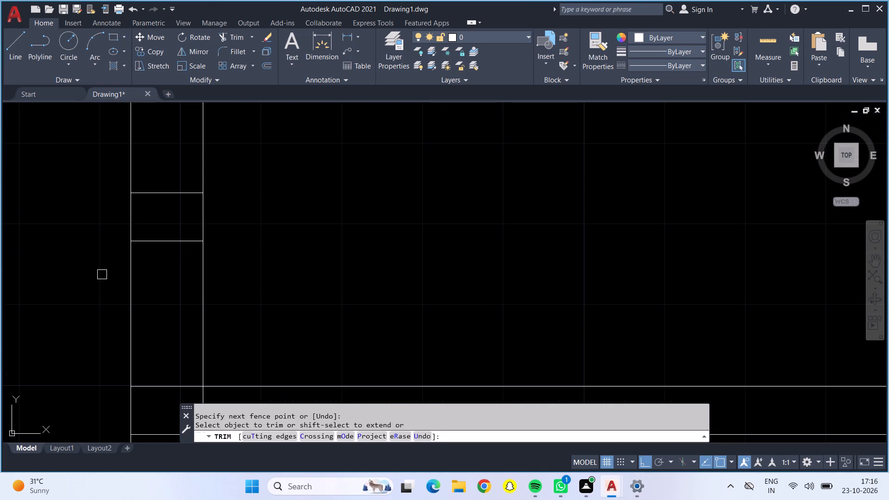
{"action": "left_click_drag", "start_coordinate": [162, 174], "coordinate": [148, 403]}
{"action": "scroll", "coordinate": [146, 385], "scroll_direction": "down", "scroll_amount": 2}
{"action": "middle_click_drag", "start_coordinate": [146, 385], "coordinate": [151, 348]}
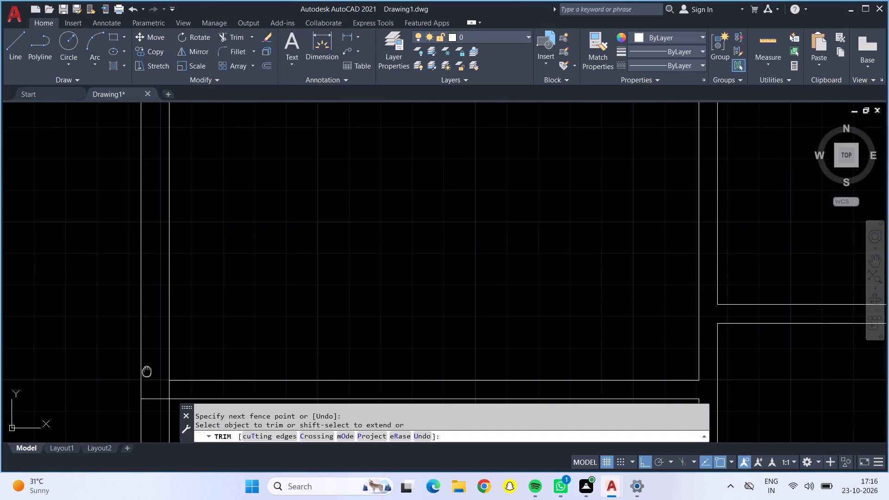
{"action": "middle_click_drag", "start_coordinate": [151, 348], "coordinate": [155, 325]}
{"action": "scroll", "coordinate": [172, 339], "scroll_direction": "up", "scroll_amount": 4}
{"action": "left_click_drag", "start_coordinate": [250, 328], "coordinate": [156, 403]}
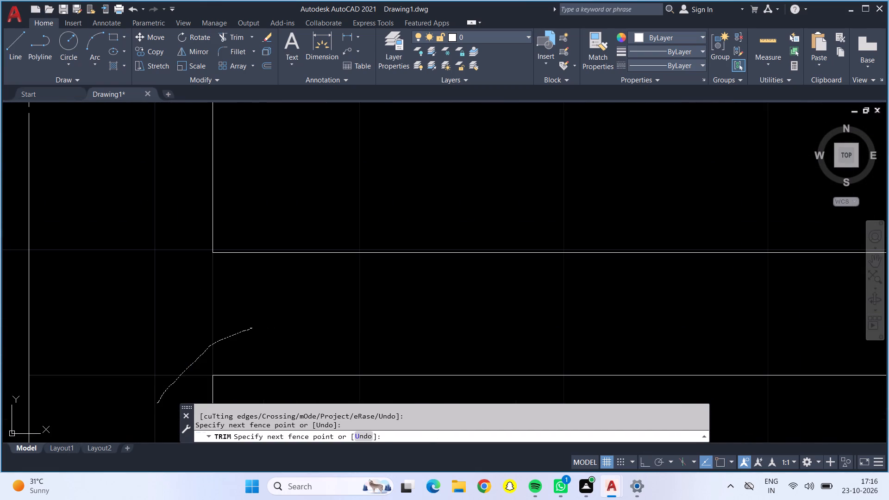
{"action": "scroll", "coordinate": [158, 373], "scroll_direction": "down", "scroll_amount": 5}
{"action": "scroll", "coordinate": [281, 294], "scroll_direction": "down", "scroll_amount": 1}
{"action": "middle_click_drag", "start_coordinate": [281, 293], "coordinate": [215, 227]}
{"action": "scroll", "coordinate": [355, 299], "scroll_direction": "up", "scroll_amount": 2}
{"action": "scroll", "coordinate": [355, 300], "scroll_direction": "down", "scroll_amount": 1}
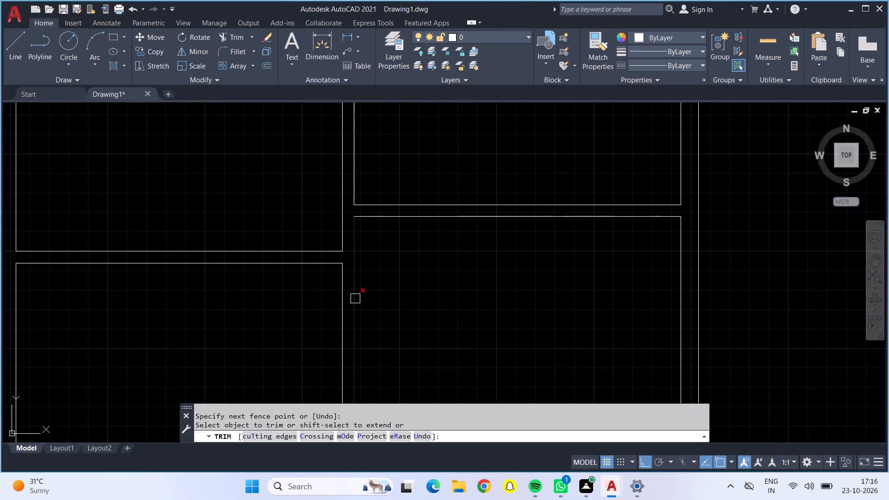
{"action": "scroll", "coordinate": [409, 370], "scroll_direction": "up", "scroll_amount": 1}
{"action": "middle_click_drag", "start_coordinate": [411, 349], "coordinate": [378, 337]}
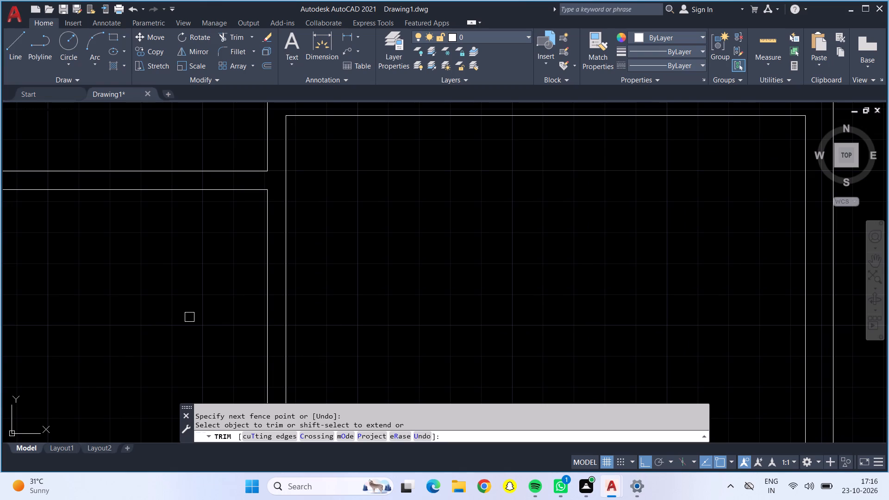
{"action": "scroll", "coordinate": [189, 317], "scroll_direction": "down", "scroll_amount": 2}
{"action": "middle_click_drag", "start_coordinate": [190, 316], "coordinate": [279, 268]}
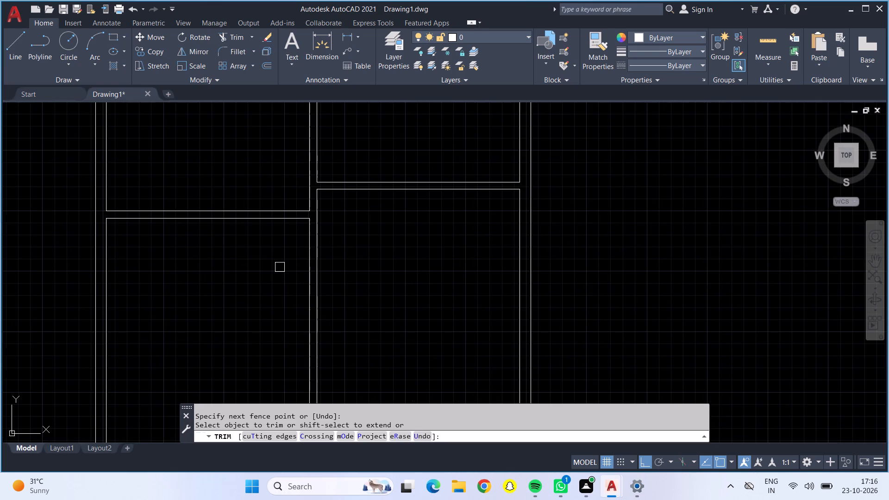
{"action": "key", "text": "Escape"}
Offset the lower face line of the left-hand room's horizontal partition 4' downward.
{"action": "key", "text": "o"}
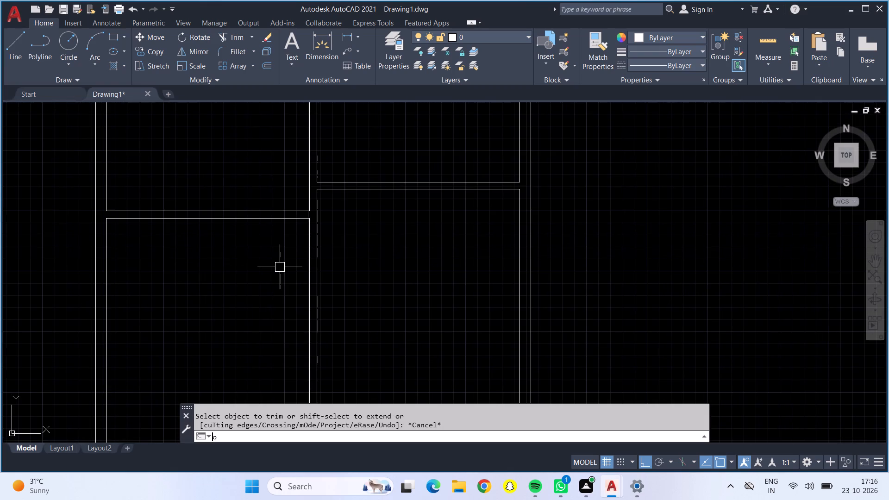
{"action": "key", "text": "Return"}
{"action": "type", "text": "4'"}
{"action": "key", "text": "Return"}
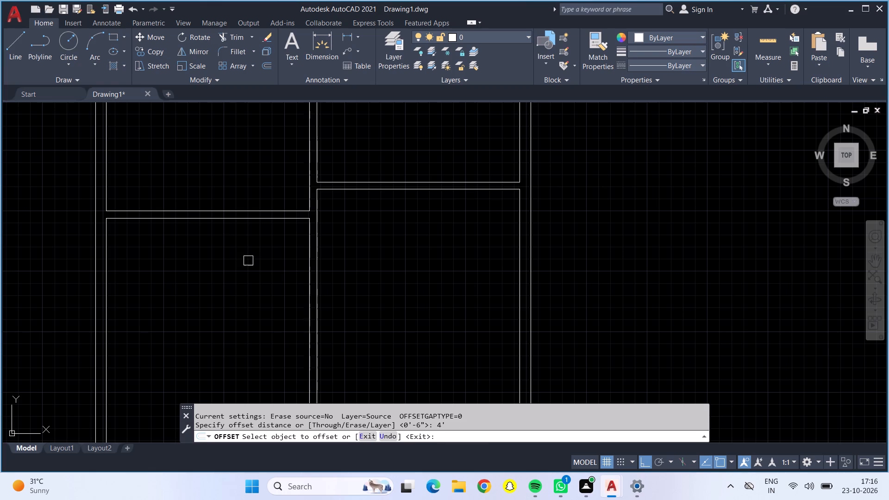
{"action": "left_click", "coordinate": [178, 219]}
{"action": "left_click", "coordinate": [182, 245]}
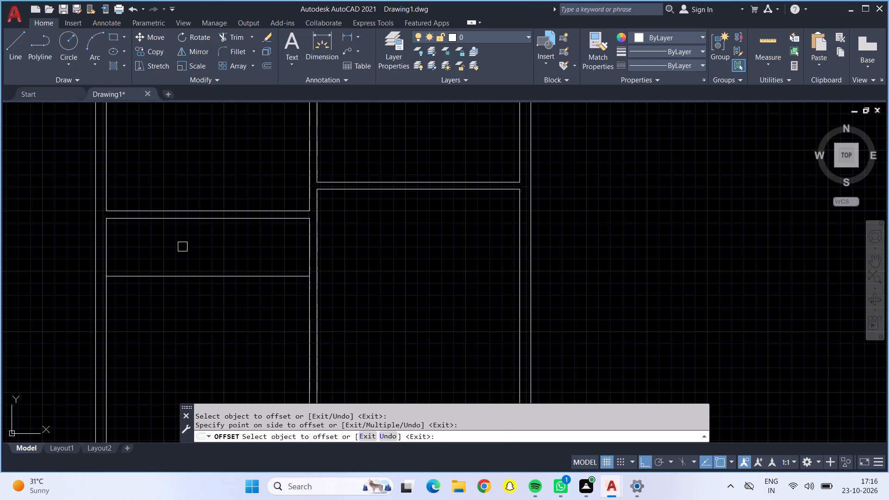
{"action": "key", "text": "Escape"}
Offset the new 4' partition line 6" downward to form its second face.
{"action": "key", "text": "o"}
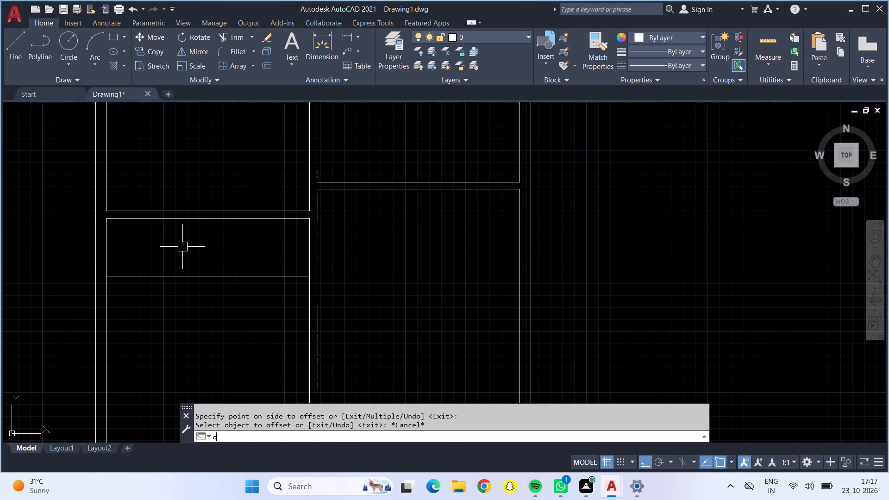
{"action": "key", "text": "Return"}
{"action": "type", "text": "6\""}
{"action": "key", "text": "Return"}
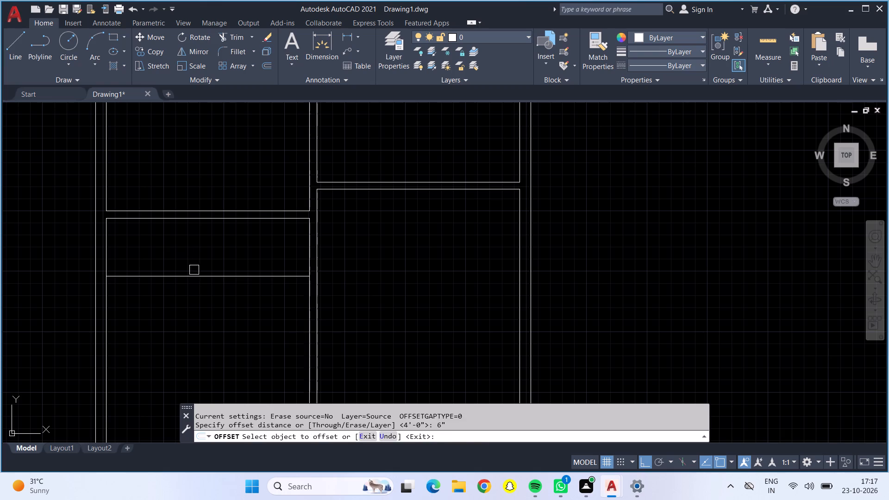
{"action": "left_click", "coordinate": [197, 274]}
{"action": "left_click", "coordinate": [213, 310]}
{"action": "key", "text": "Escape"}
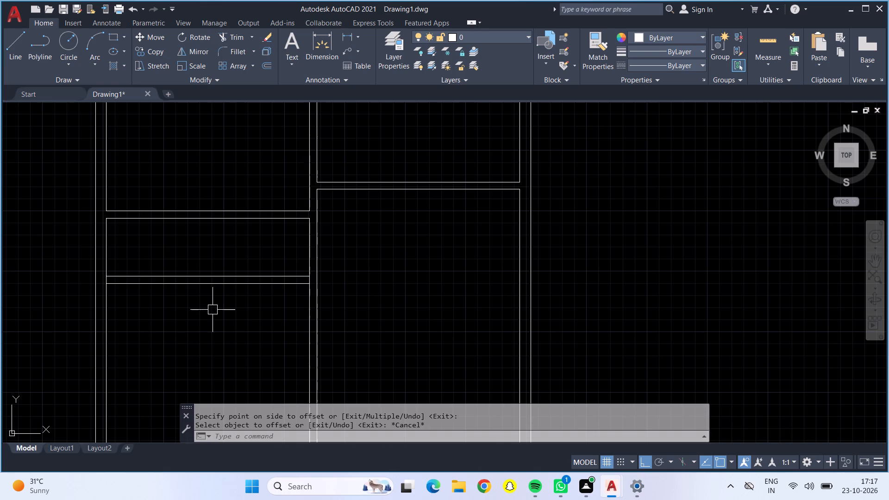
Offset the left outer wall's inner face line below the left-hand room's partition 8' to the right.
{"action": "key", "text": "o"}
{"action": "key", "text": "Return"}
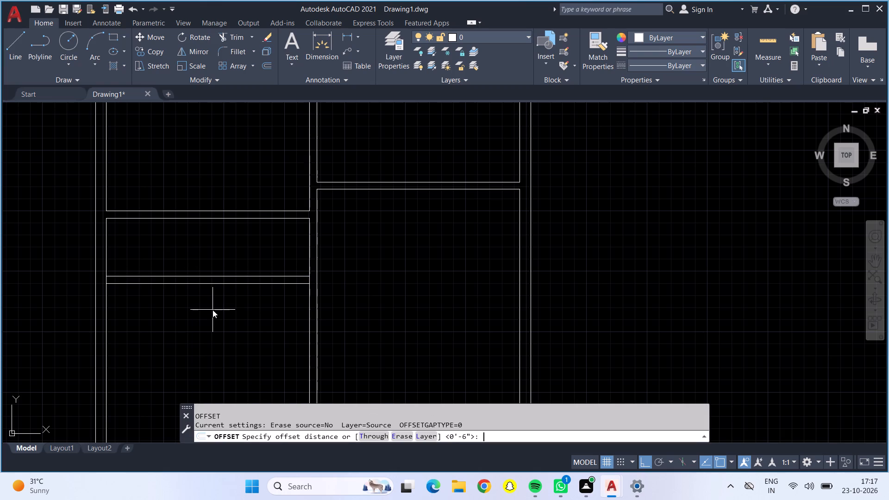
{"action": "type", "text": "8'"}
{"action": "key", "text": "Return"}
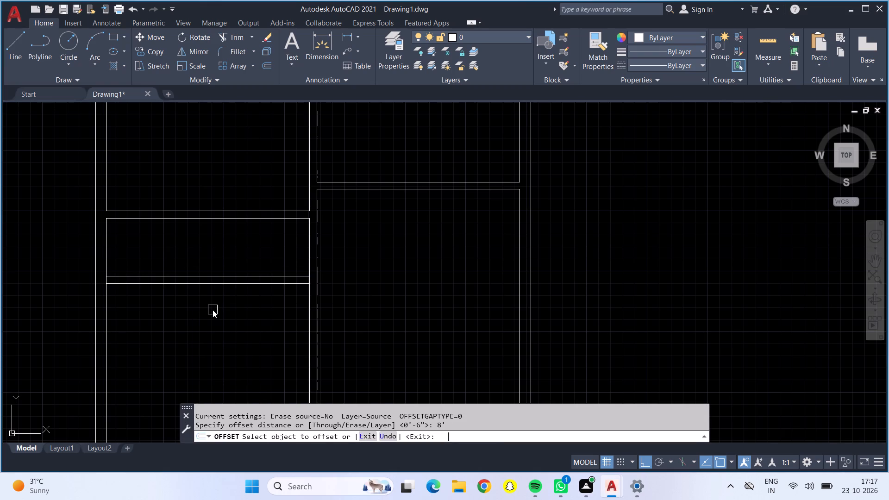
{"action": "left_click", "coordinate": [107, 241]}
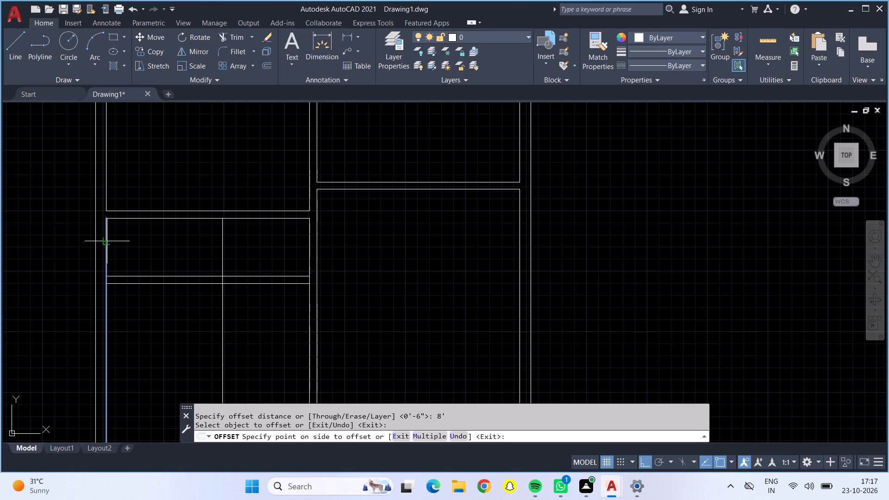
{"action": "left_click_drag", "start_coordinate": [228, 234], "coordinate": [238, 233]}
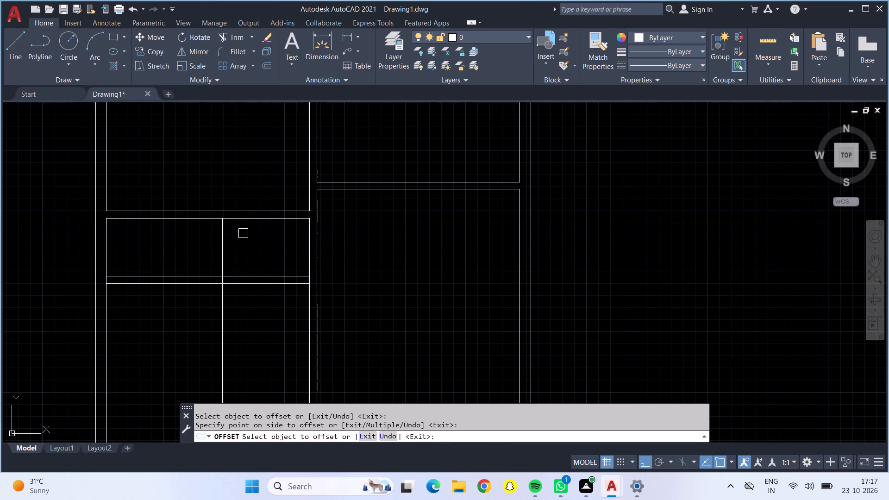
{"action": "key", "text": "Escape"}
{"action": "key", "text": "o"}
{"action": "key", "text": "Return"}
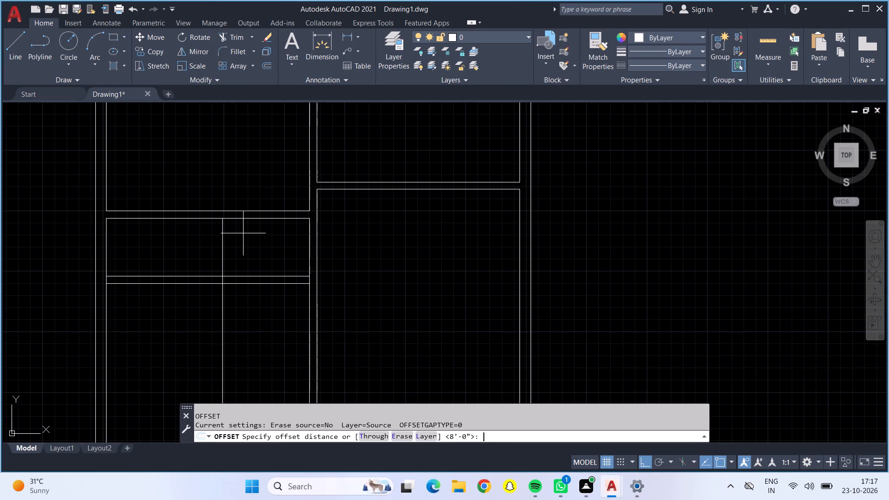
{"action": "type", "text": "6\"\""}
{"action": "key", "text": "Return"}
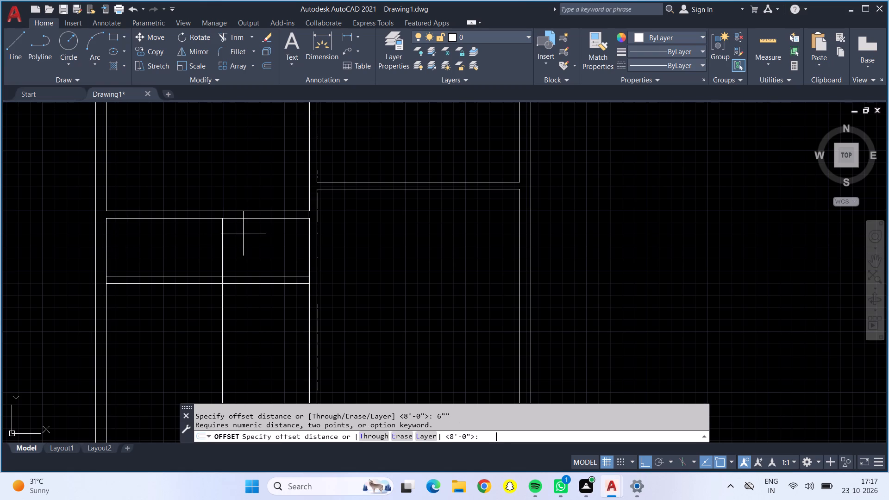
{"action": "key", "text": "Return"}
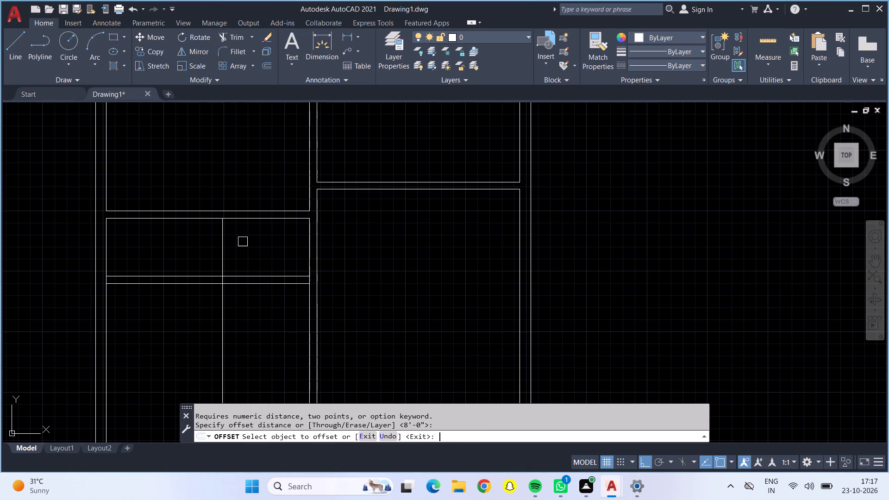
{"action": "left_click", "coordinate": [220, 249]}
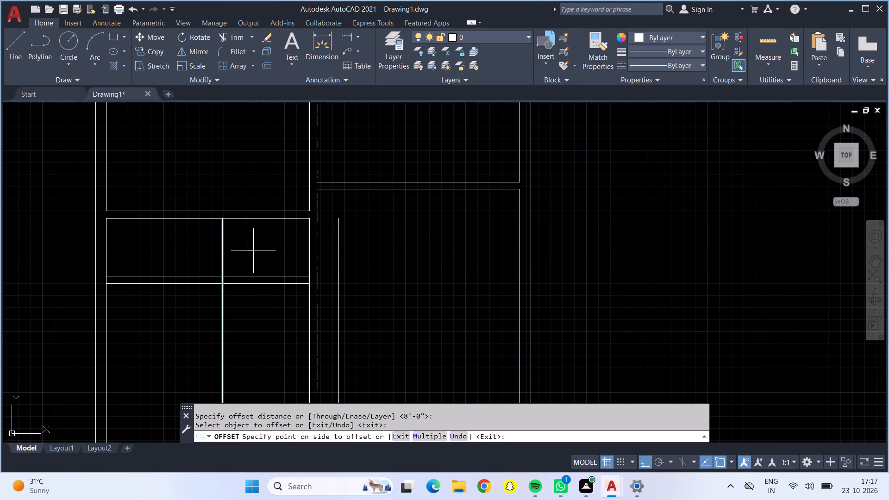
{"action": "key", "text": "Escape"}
Offset the new 8' vertical partition line 6" to the right to form its second face.
{"action": "key", "text": "o"}
{"action": "key", "text": "Return"}
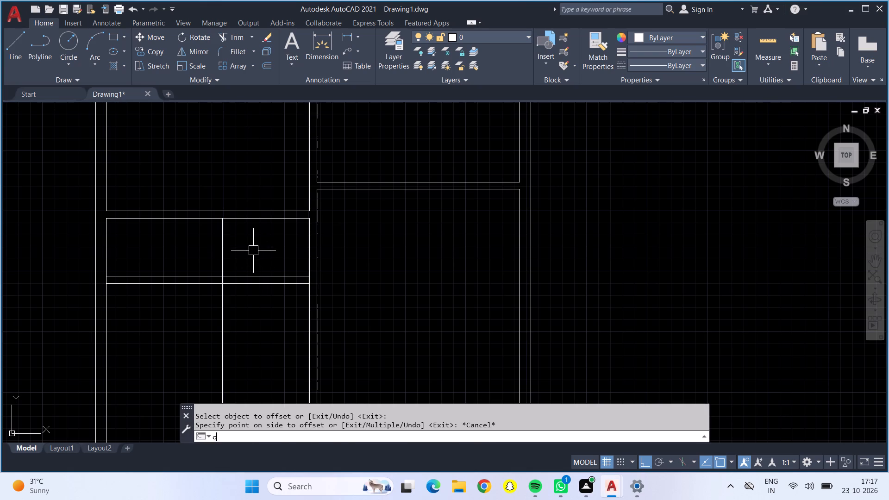
{"action": "type", "text": "6\""}
{"action": "key", "text": "Return"}
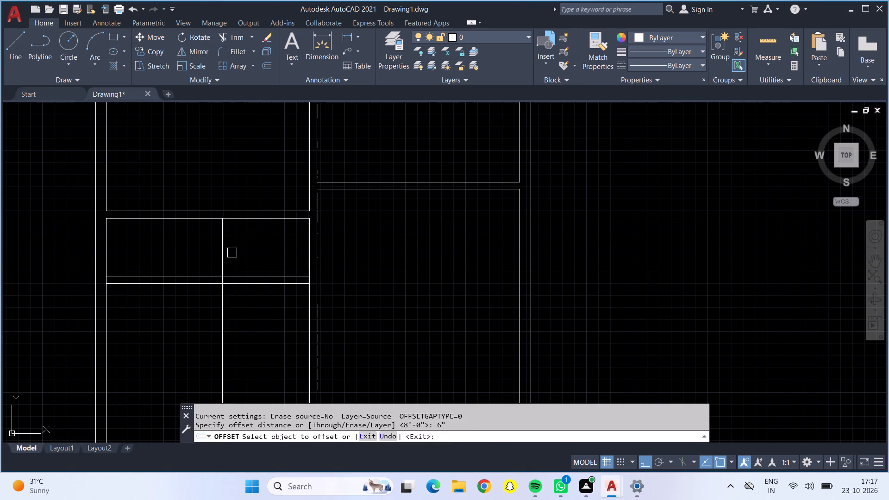
{"action": "left_click", "coordinate": [221, 250]}
{"action": "left_click", "coordinate": [250, 251]}
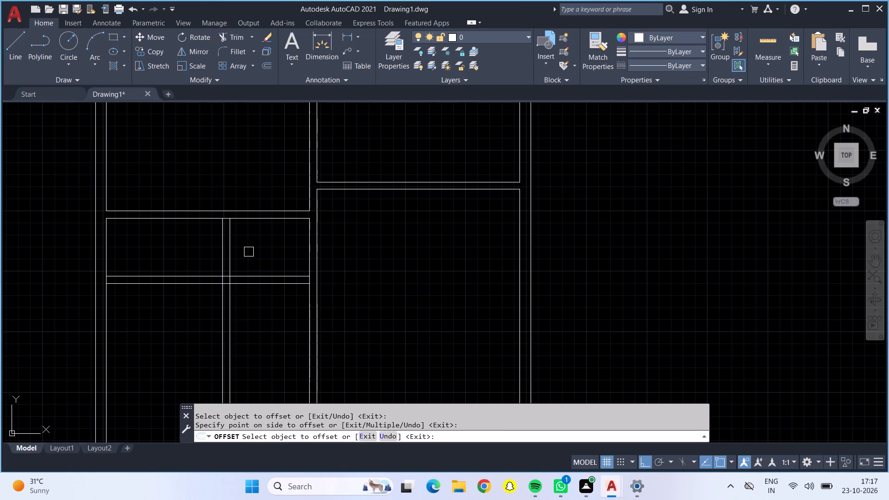
{"action": "key", "text": "Return"}
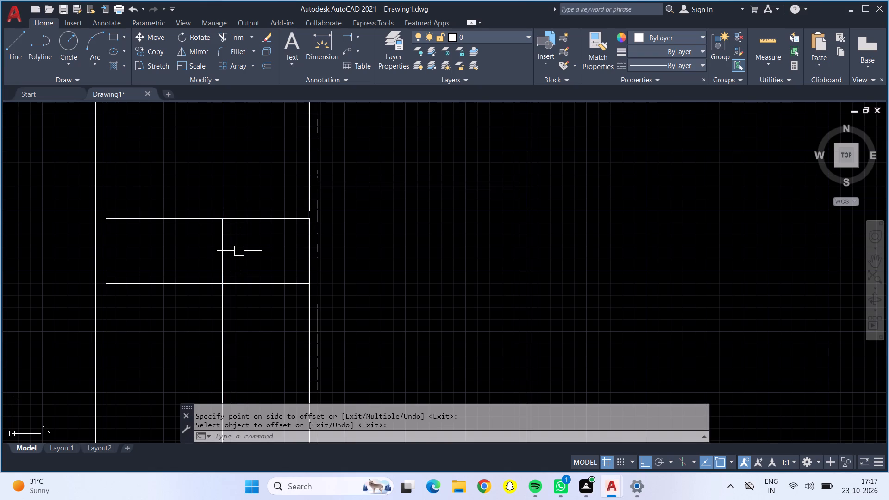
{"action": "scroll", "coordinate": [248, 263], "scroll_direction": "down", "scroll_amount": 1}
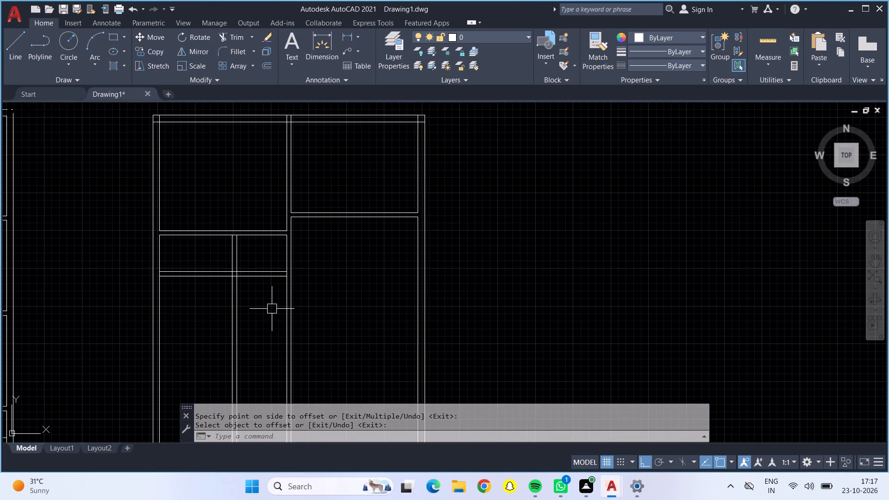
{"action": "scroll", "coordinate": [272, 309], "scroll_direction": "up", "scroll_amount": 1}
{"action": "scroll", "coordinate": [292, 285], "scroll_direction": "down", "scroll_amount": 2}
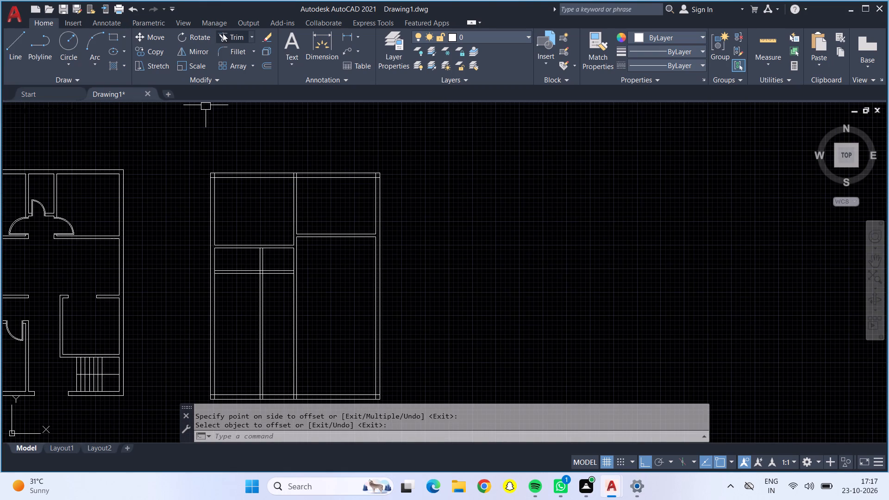
Trim the small room's partition lines beyond their crossing, and the central vertical partition's lines below the upper rooms.
{"action": "left_click", "coordinate": [223, 33]}
{"action": "scroll", "coordinate": [289, 269], "scroll_direction": "up", "scroll_amount": 2}
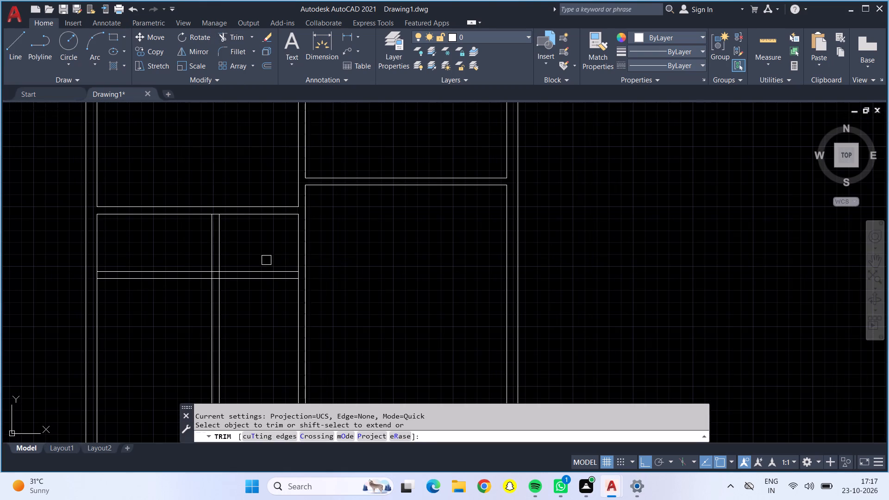
{"action": "left_click_drag", "start_coordinate": [265, 260], "coordinate": [152, 343]}
{"action": "left_click_drag", "start_coordinate": [214, 319], "coordinate": [321, 319]}
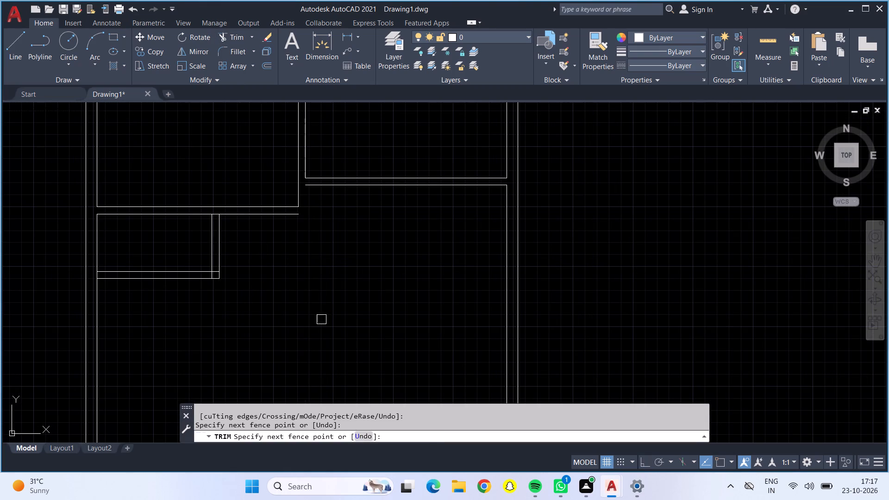
Trim the overlapping inner line ends at the lower-right corner of the small left-hand room.
{"action": "scroll", "coordinate": [320, 312], "scroll_direction": "down", "scroll_amount": 1}
{"action": "middle_click_drag", "start_coordinate": [316, 308], "coordinate": [287, 191]}
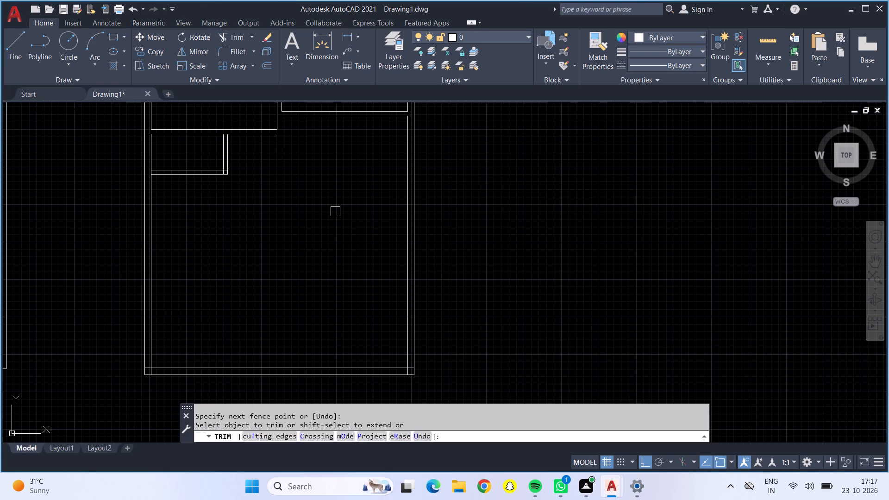
{"action": "scroll", "coordinate": [309, 148], "scroll_direction": "down", "scroll_amount": 1}
{"action": "middle_click_drag", "start_coordinate": [309, 145], "coordinate": [313, 233]}
{"action": "scroll", "coordinate": [335, 235], "scroll_direction": "up", "scroll_amount": 1}
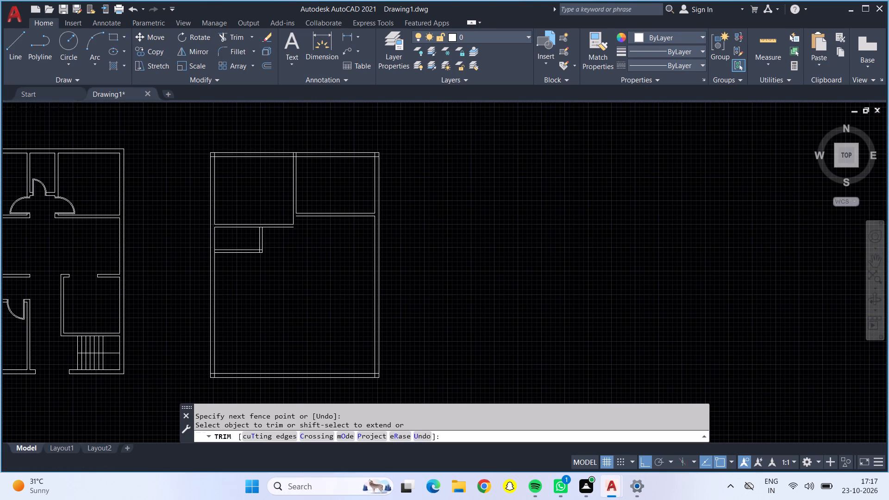
{"action": "scroll", "coordinate": [275, 239], "scroll_direction": "up", "scroll_amount": 2}
{"action": "scroll", "coordinate": [275, 239], "scroll_direction": "down", "scroll_amount": 1}
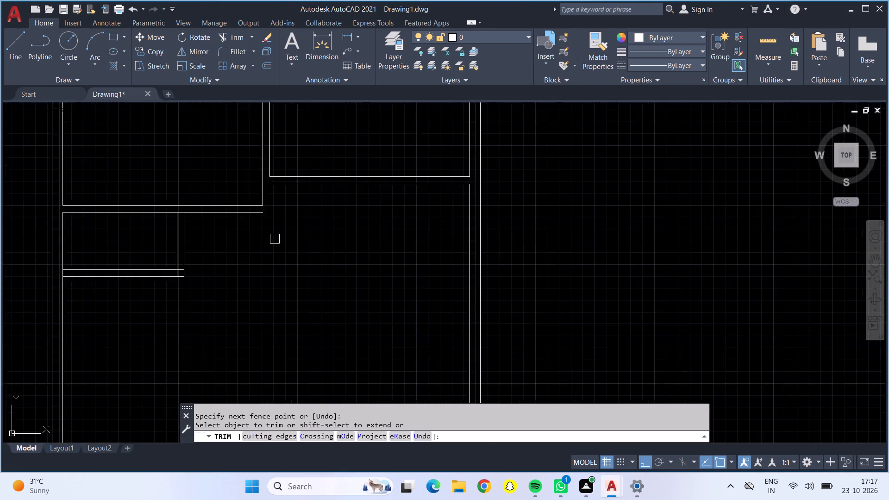
{"action": "scroll", "coordinate": [275, 239], "scroll_direction": "down", "scroll_amount": 1}
{"action": "middle_click_drag", "start_coordinate": [308, 235], "coordinate": [262, 243]}
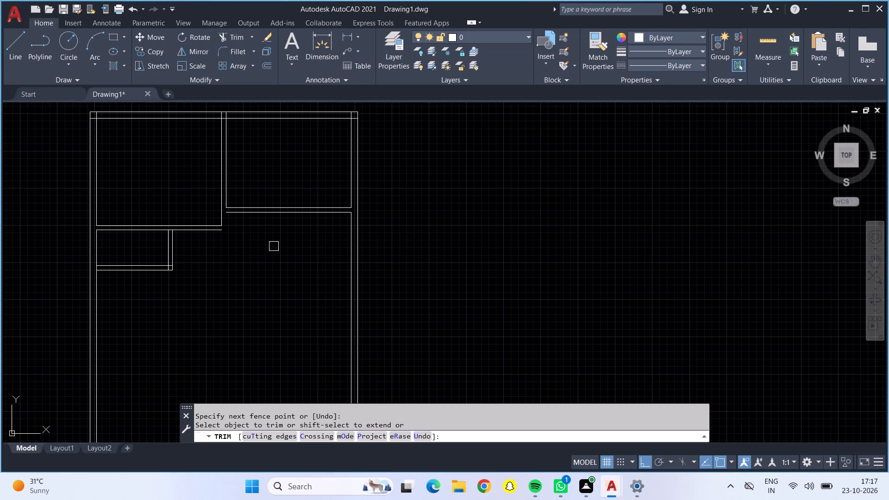
{"action": "middle_click", "coordinate": [274, 246]}
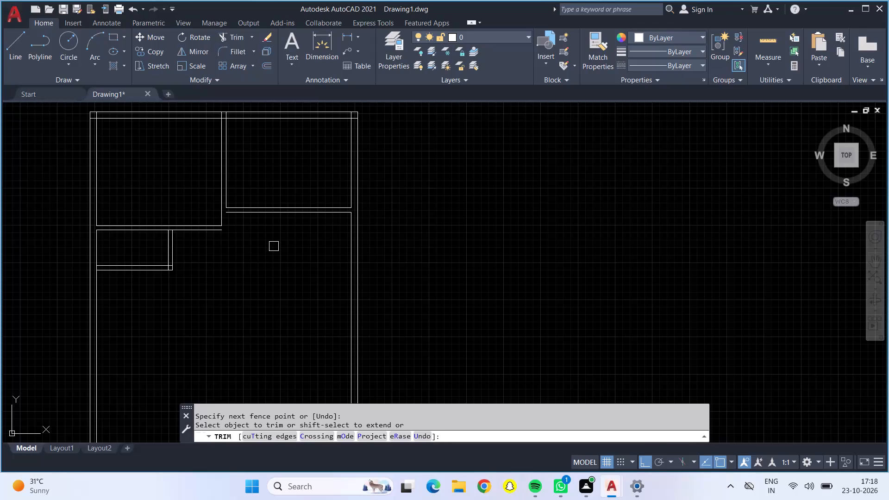
{"action": "middle_click_drag", "start_coordinate": [274, 246], "coordinate": [267, 173]}
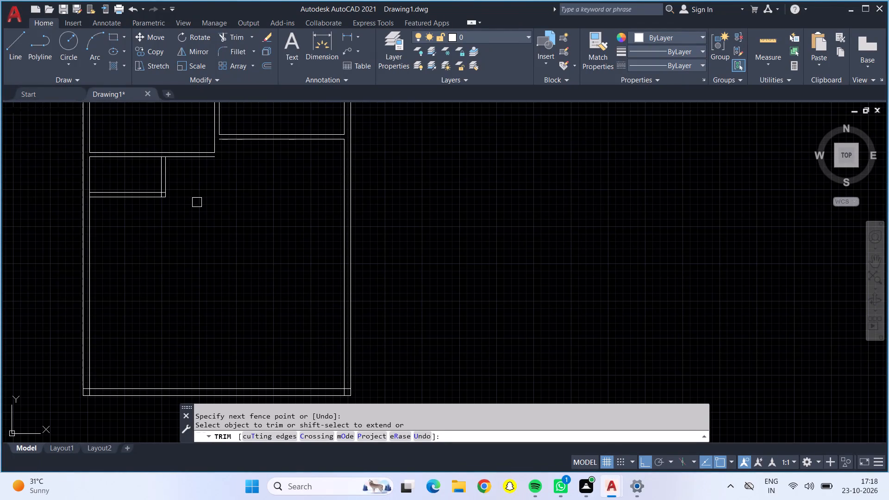
{"action": "scroll", "coordinate": [158, 196], "scroll_direction": "up", "scroll_amount": 4}
{"action": "left_click", "coordinate": [172, 189]}
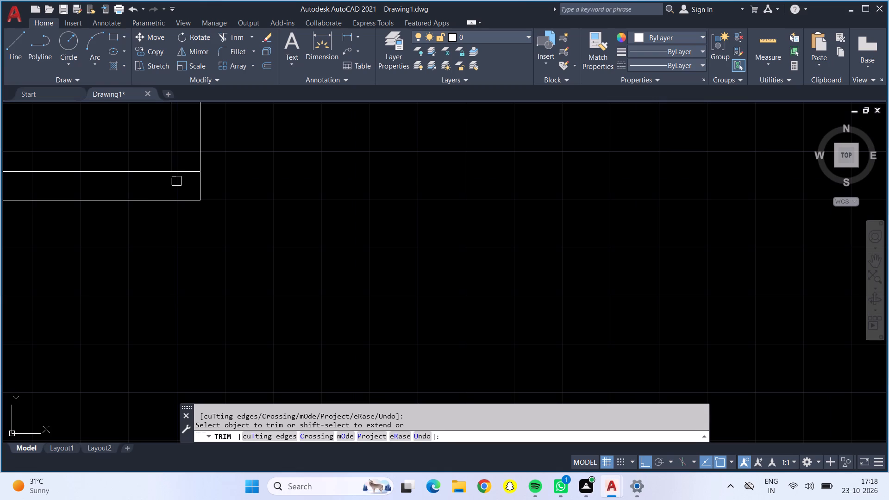
{"action": "left_click", "coordinate": [178, 176]}
{"action": "left_click", "coordinate": [181, 168]}
{"action": "scroll", "coordinate": [181, 168], "scroll_direction": "down", "scroll_amount": 3}
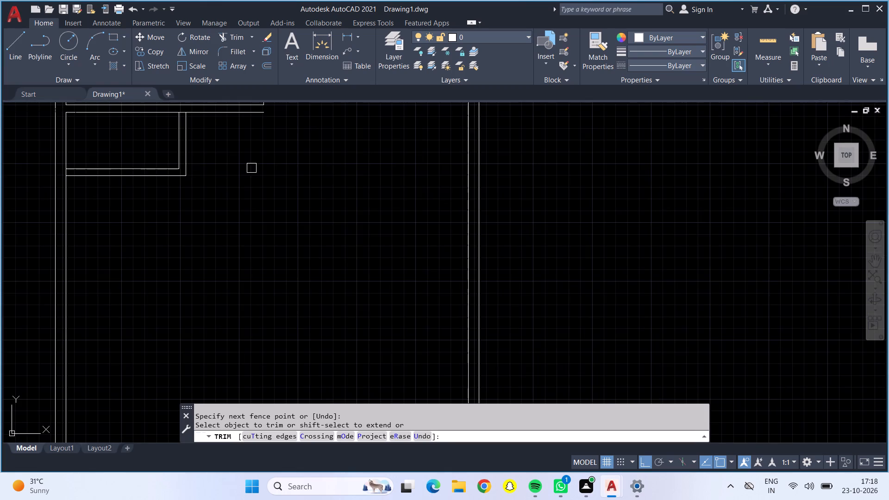
{"action": "middle_click_drag", "start_coordinate": [254, 169], "coordinate": [225, 219]}
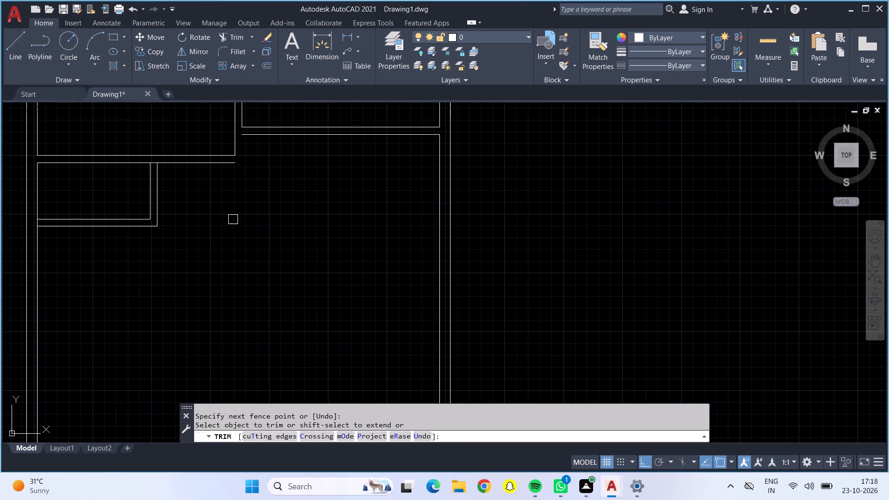
{"action": "key", "text": "Escape"}
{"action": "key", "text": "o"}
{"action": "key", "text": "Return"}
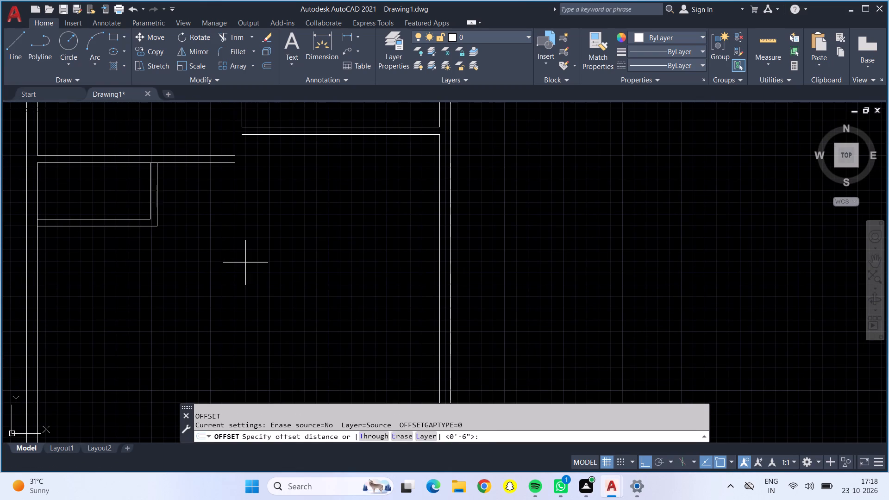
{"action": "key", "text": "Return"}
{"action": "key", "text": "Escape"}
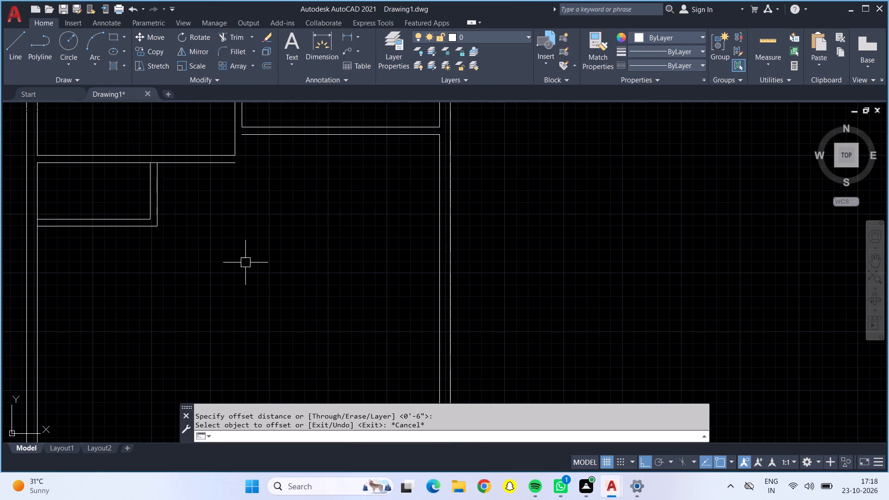
Offset the left outer wall's inner face line below the upper-left room 18' to the right.
{"action": "key", "text": "o"}
{"action": "key", "text": "Return"}
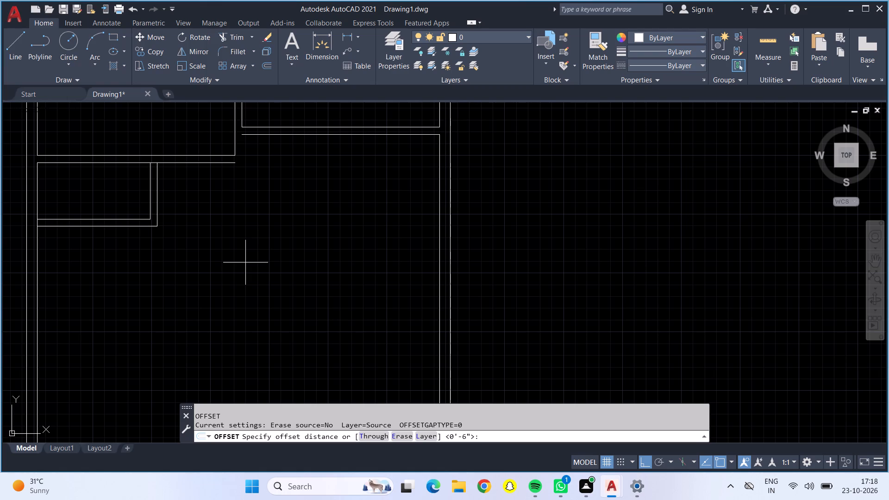
{"action": "type", "text": "18'"}
{"action": "key", "text": "Return"}
{"action": "left_click", "coordinate": [37, 277]}
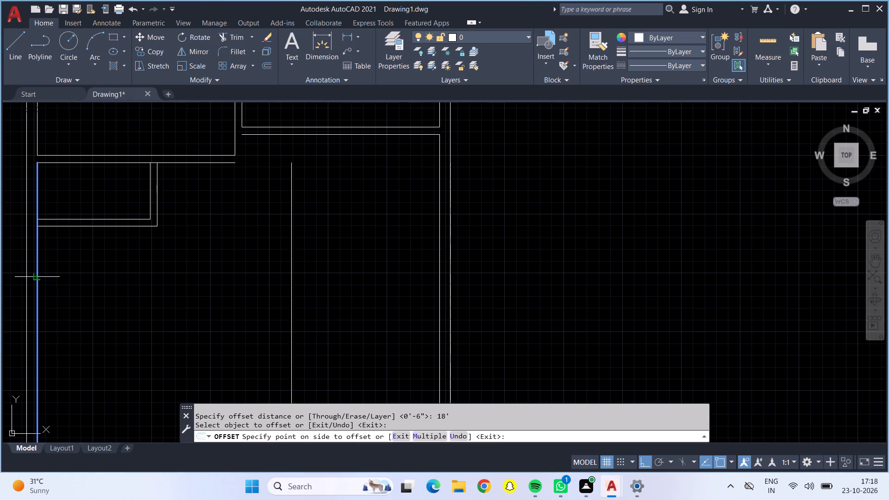
{"action": "left_click", "coordinate": [300, 273]}
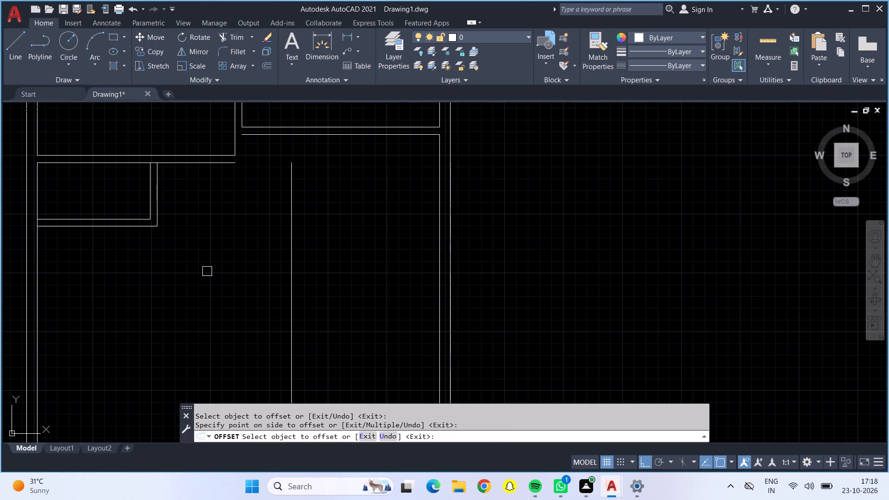
{"action": "key", "text": "Escape"}
Offset the new 18' vertical partition line 6" to the right to form its second face.
{"action": "key", "text": "o"}
{"action": "key", "text": "Return"}
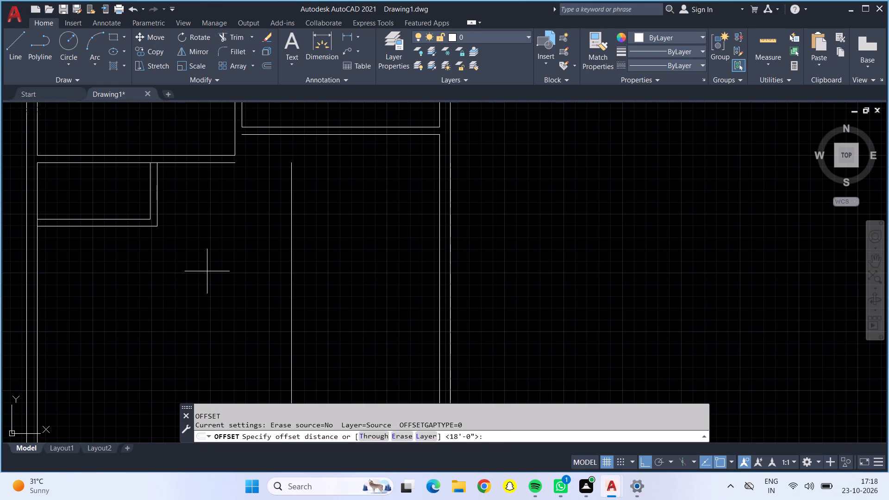
{"action": "type", "text": "6\""}
{"action": "key", "text": "Return"}
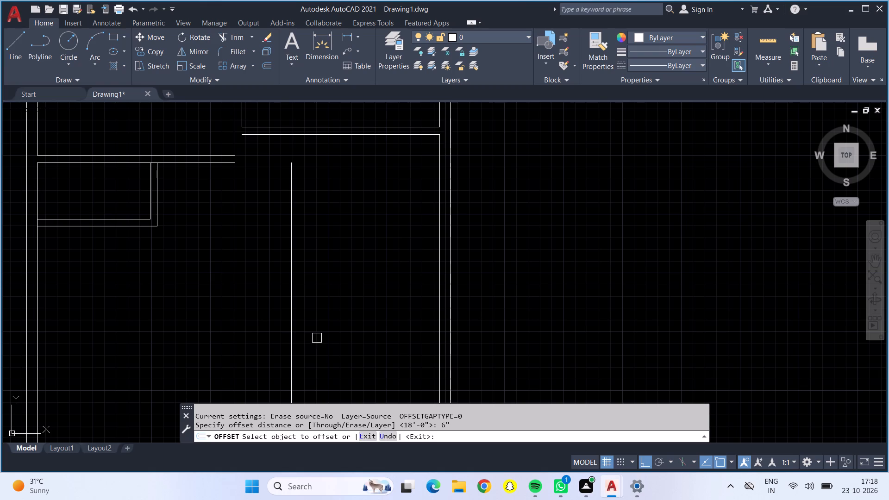
{"action": "left_click", "coordinate": [289, 334]}
{"action": "left_click", "coordinate": [343, 316]}
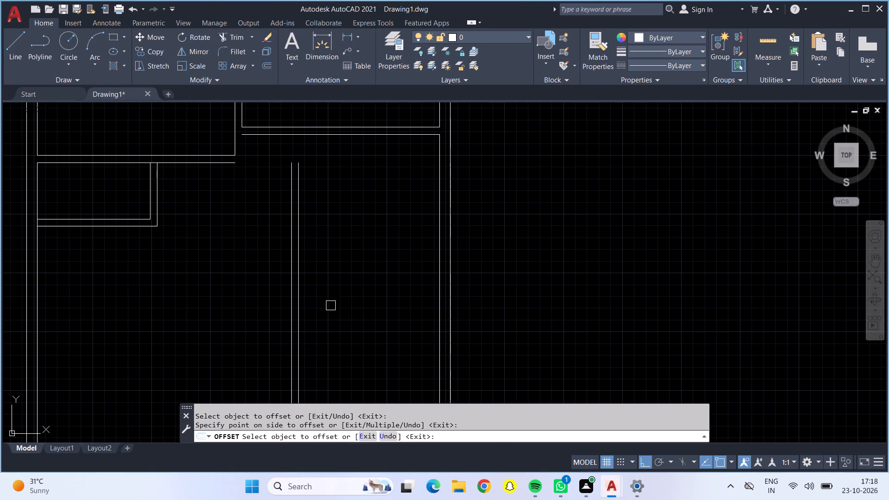
{"action": "key", "text": "Return"}
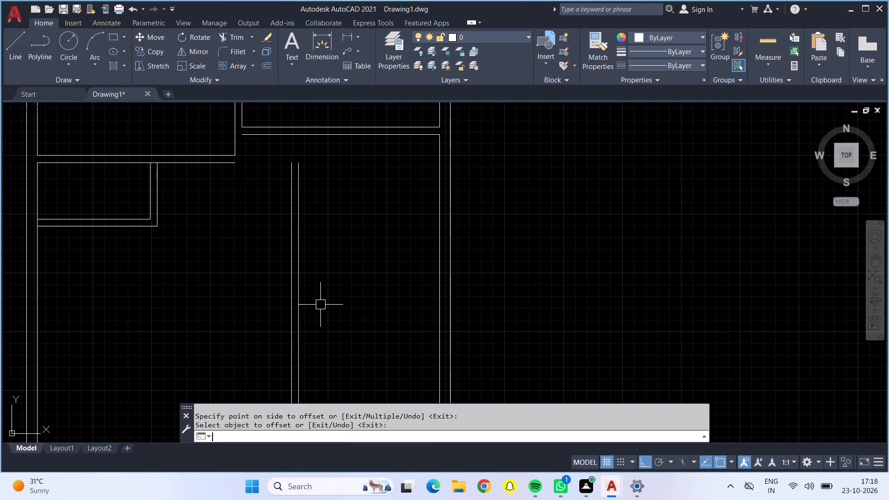
Offset the lower face line of the small left-hand room's bottom wall 14' downward.
{"action": "key", "text": "o"}
{"action": "key", "text": "Return"}
{"action": "type", "text": "14'"}
{"action": "key", "text": "Return"}
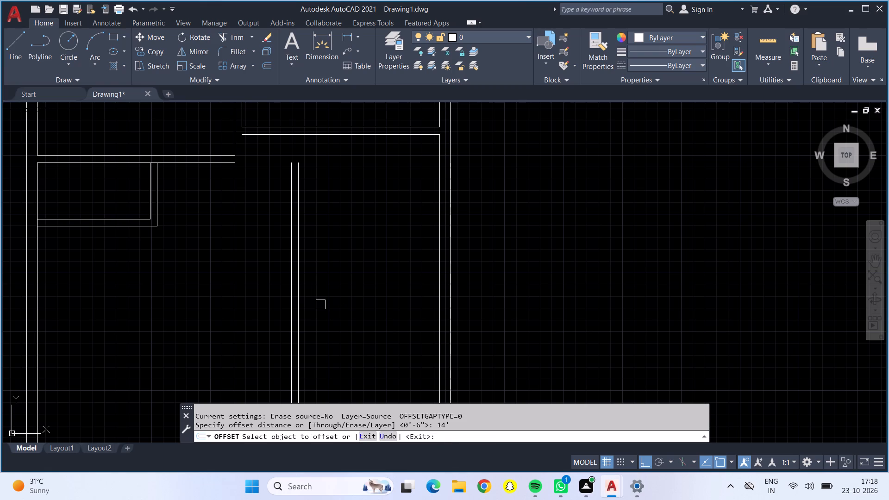
{"action": "scroll", "coordinate": [159, 266], "scroll_direction": "down", "scroll_amount": 2}
{"action": "middle_click_drag", "start_coordinate": [158, 266], "coordinate": [158, 258]}
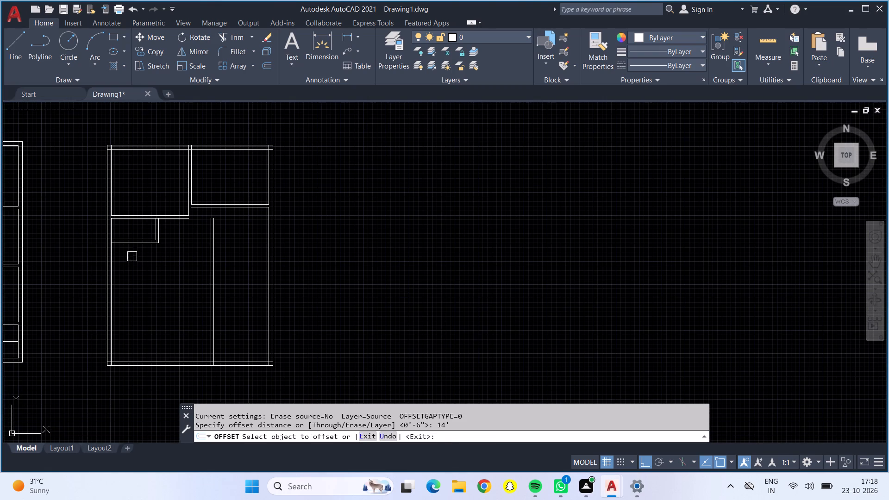
{"action": "left_click", "coordinate": [137, 245]}
{"action": "left_click", "coordinate": [138, 277]}
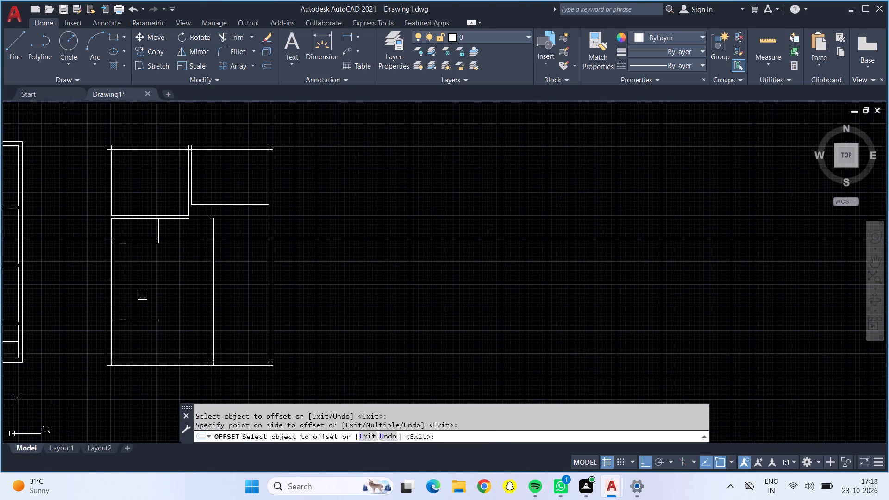
{"action": "key", "text": "Escape"}
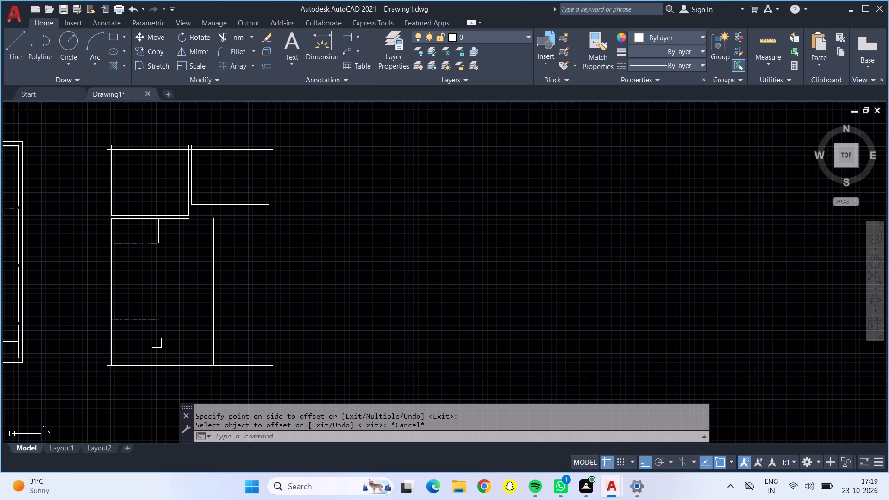
Offset the new 14' horizontal partition line 6" downward to form its second face.
{"action": "key", "text": "o"}
{"action": "key", "text": "Return"}
{"action": "type", "text": "6\""}
{"action": "key", "text": "Return"}
{"action": "scroll", "coordinate": [147, 344], "scroll_direction": "up", "scroll_amount": 4}
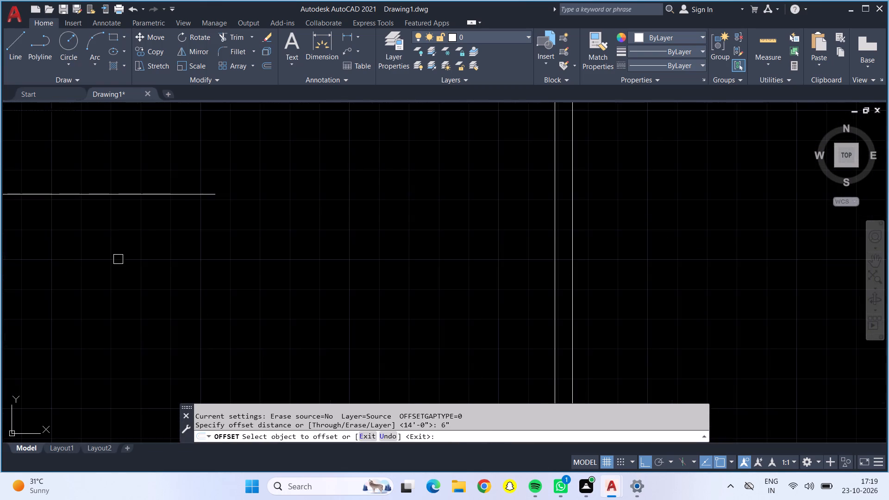
{"action": "scroll", "coordinate": [114, 218], "scroll_direction": "down", "scroll_amount": 2}
{"action": "left_click", "coordinate": [117, 212]}
{"action": "left_click", "coordinate": [114, 233]}
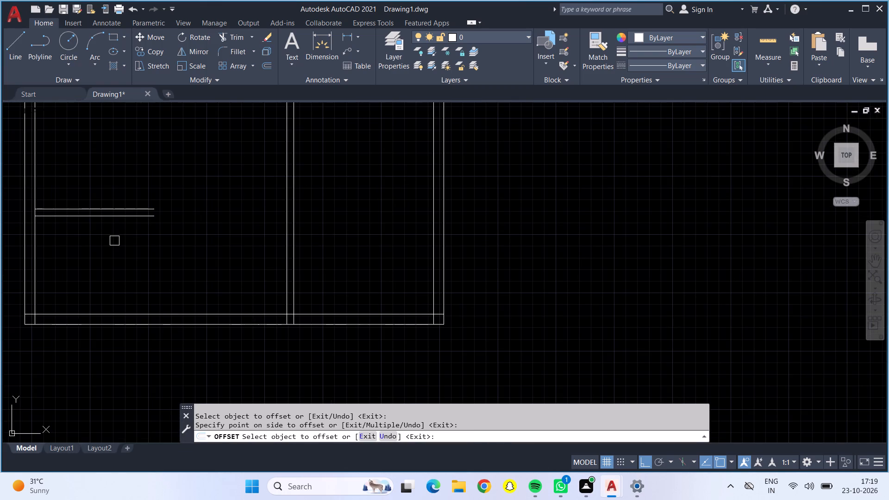
{"action": "key", "text": "Escape"}
{"action": "key", "text": "o"}
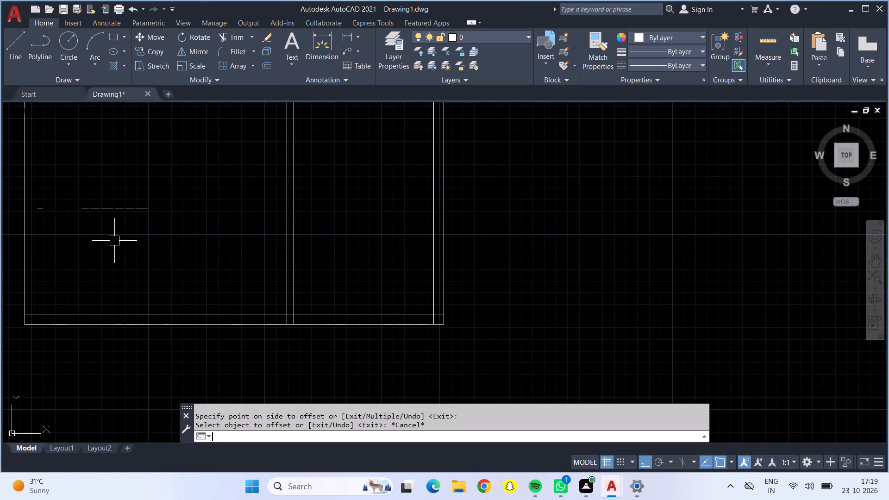
{"action": "key", "text": "Escape"}
Draw a line extending the lower face of the new horizontal partition to the 18' vertical partition's left face.
{"action": "left_click", "coordinate": [12, 35]}
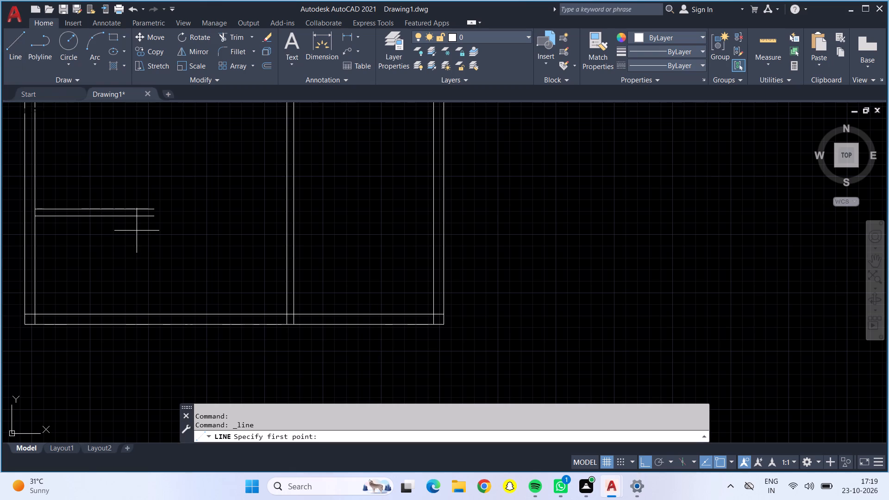
{"action": "left_click", "coordinate": [152, 213]}
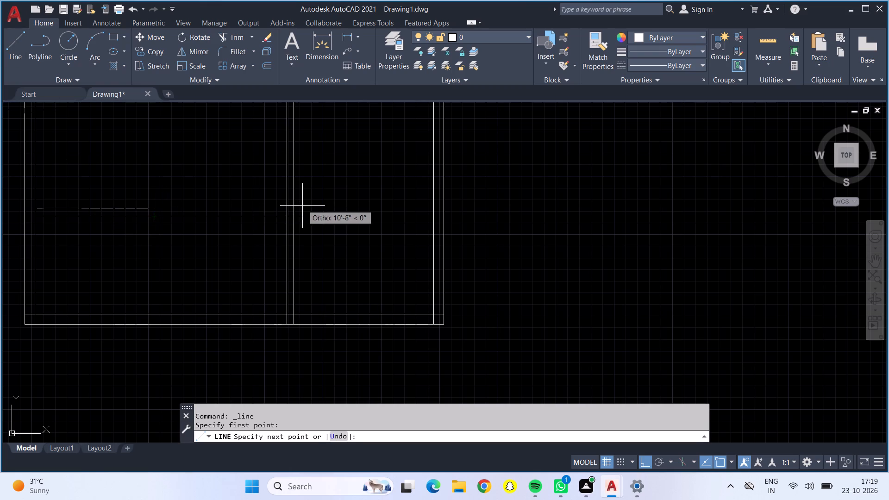
{"action": "left_click", "coordinate": [285, 219]}
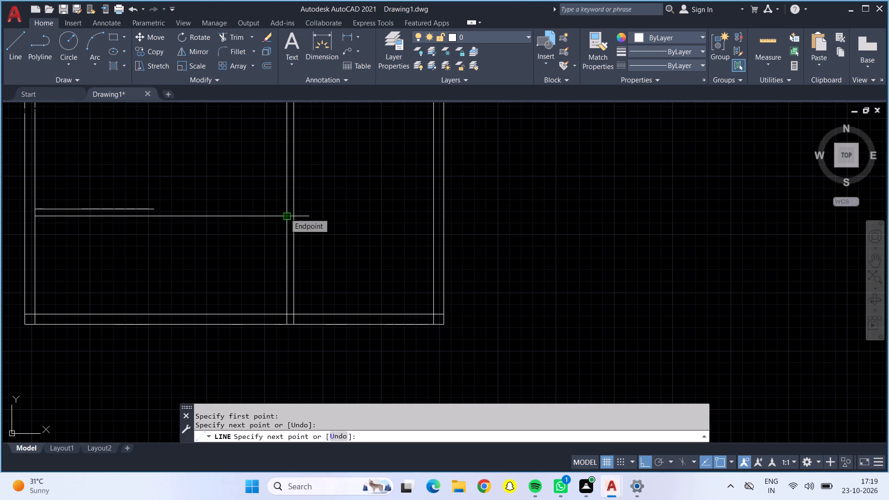
{"action": "key", "text": "Return"}
Draw a line extending the upper face of the 14' horizontal partition to the 18' vertical partition's left face.
{"action": "left_click_drag", "start_coordinate": [11, 45], "coordinate": [21, 57]}
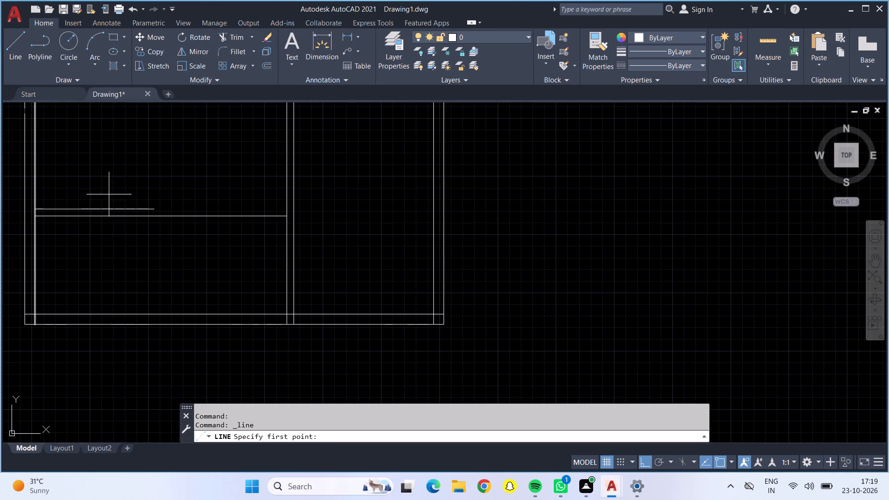
{"action": "left_click", "coordinate": [151, 210]}
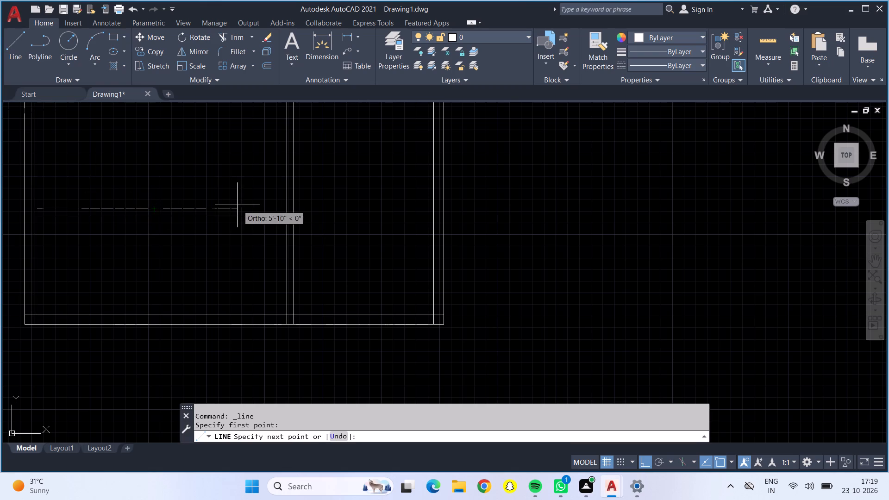
{"action": "left_click", "coordinate": [284, 209]}
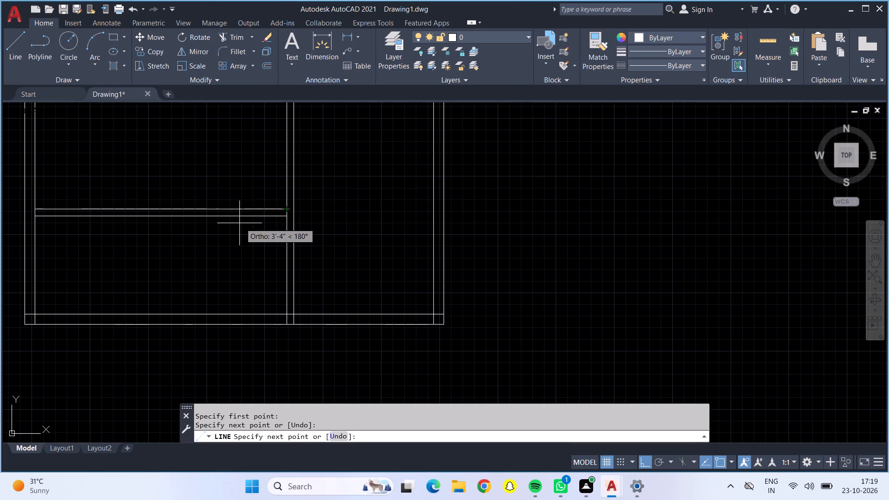
{"action": "key", "text": "Return"}
Draw two lines extending both faces of the small left-hand room's bottom wall to the 18' vertical partition's right face.
{"action": "scroll", "coordinate": [0, 217], "scroll_direction": "down", "scroll_amount": 3}
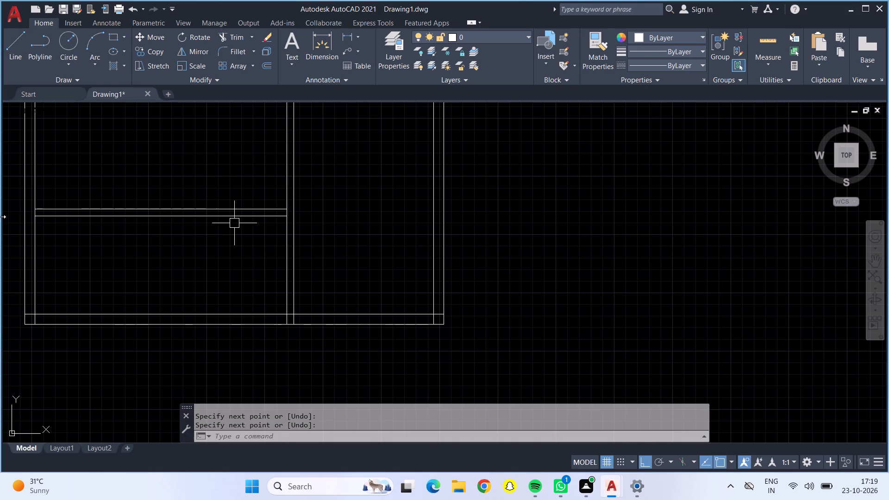
{"action": "scroll", "coordinate": [190, 179], "scroll_direction": "down", "scroll_amount": 1}
{"action": "middle_click_drag", "start_coordinate": [204, 166], "coordinate": [179, 329]}
{"action": "scroll", "coordinate": [179, 329], "scroll_direction": "down", "scroll_amount": 1}
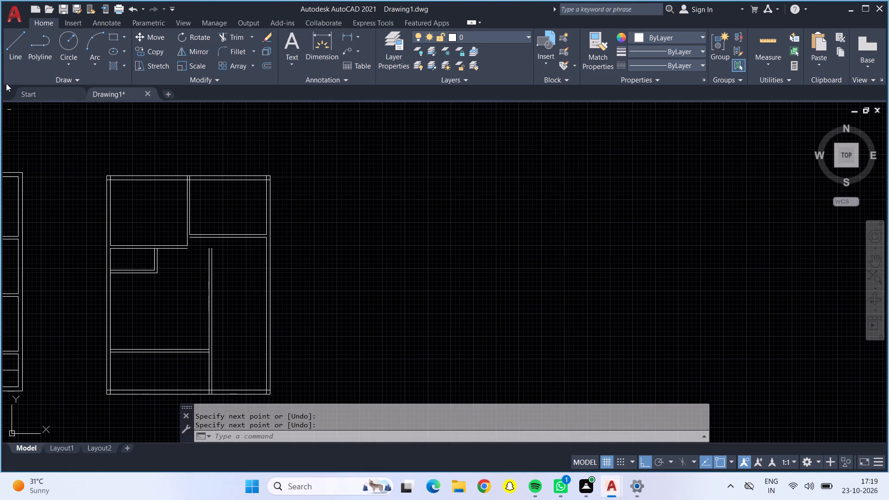
{"action": "left_click", "coordinate": [10, 44]}
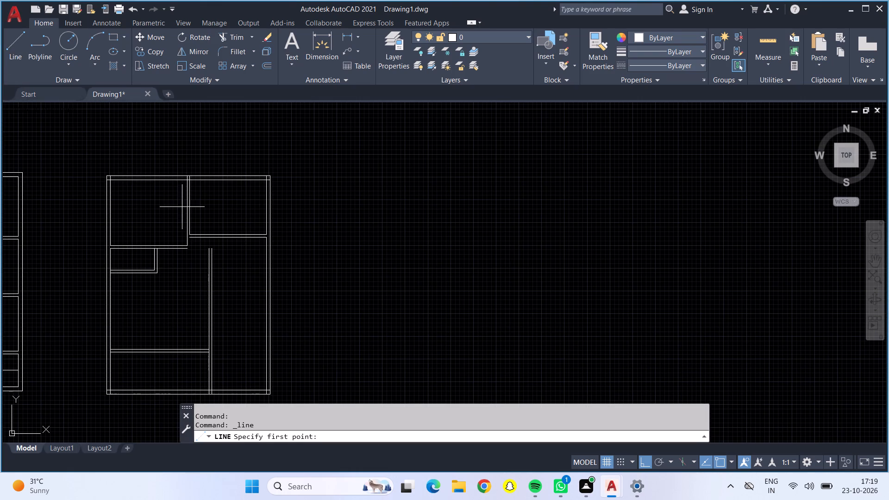
{"action": "scroll", "coordinate": [162, 274], "scroll_direction": "up", "scroll_amount": 4}
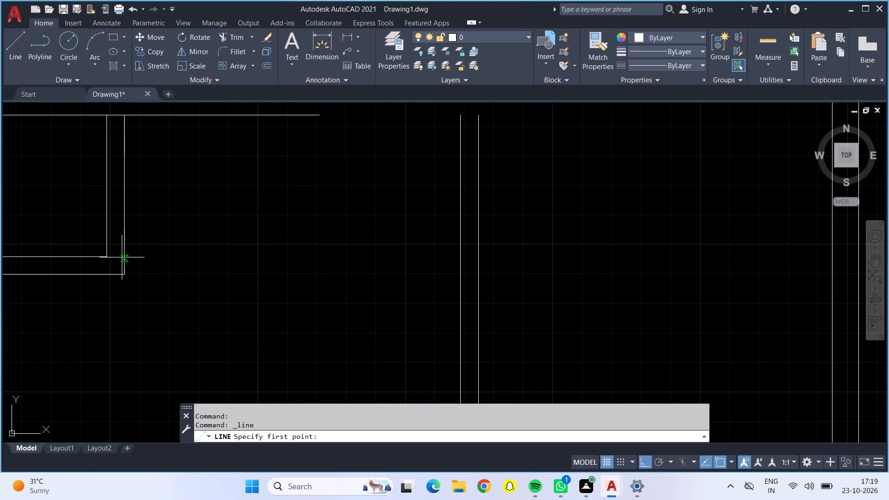
{"action": "left_click_drag", "start_coordinate": [105, 258], "coordinate": [153, 256]}
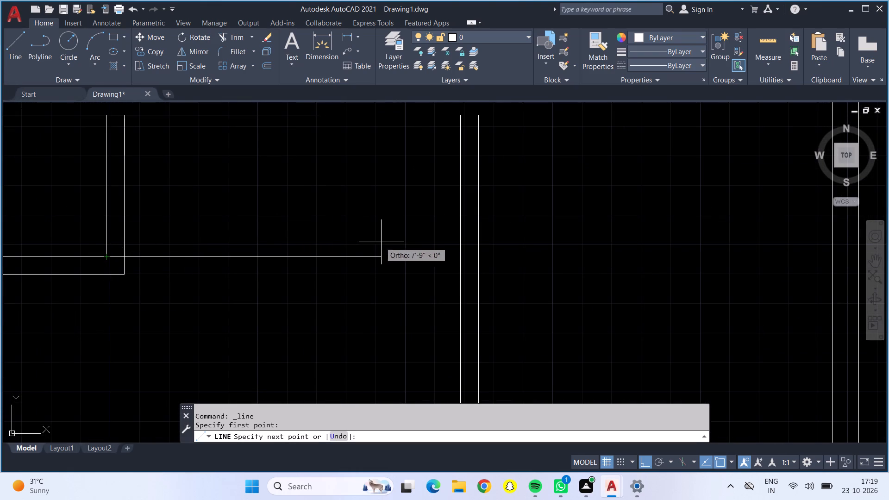
{"action": "left_click", "coordinate": [477, 257]}
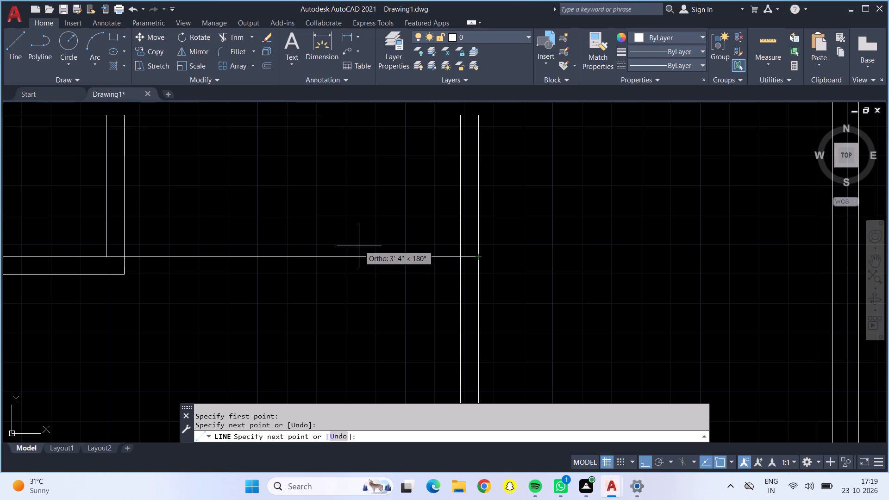
{"action": "key", "text": "Return"}
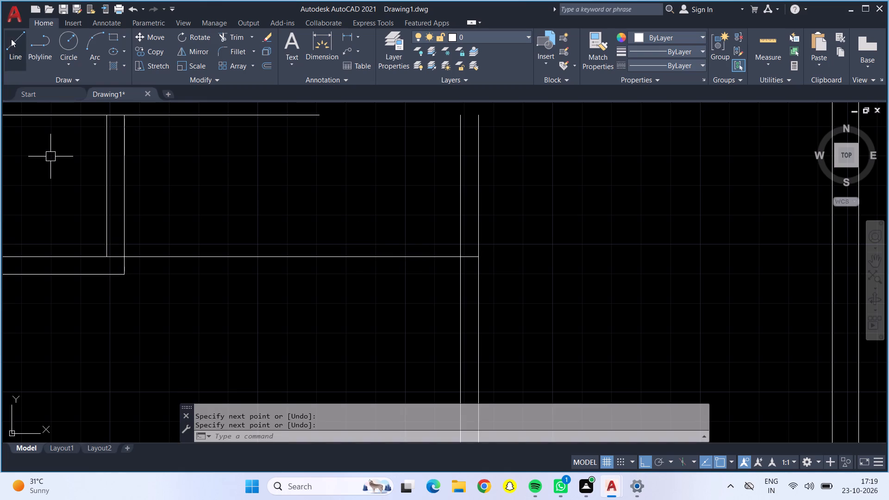
{"action": "left_click", "coordinate": [11, 39]}
{"action": "left_click", "coordinate": [125, 276]}
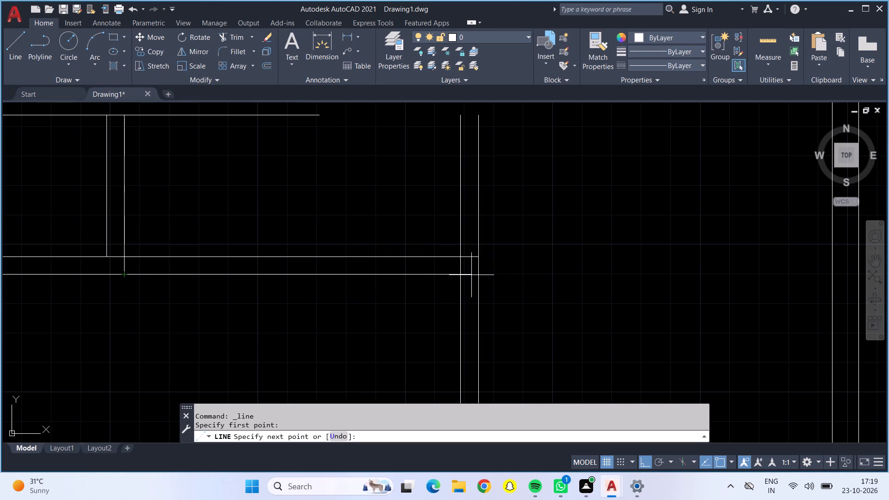
{"action": "left_click", "coordinate": [479, 277]}
{"action": "key", "text": "Return"}
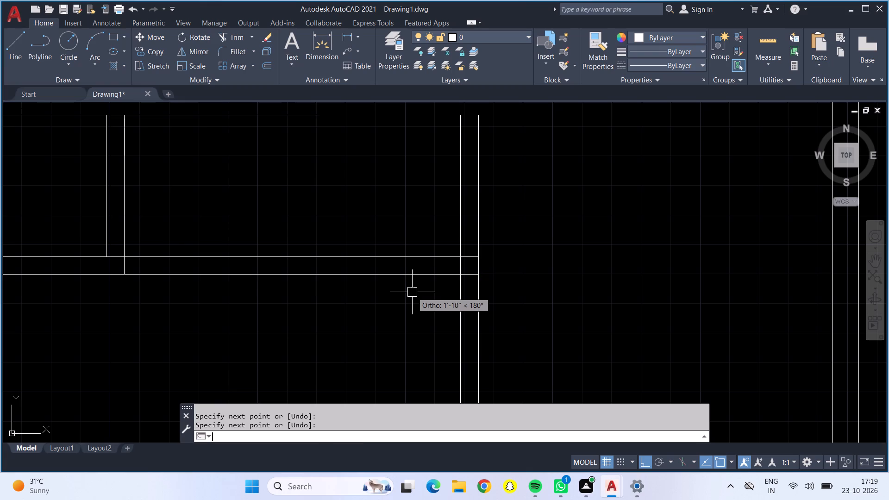
Draw a vertical line down from the upper-right room's lower wall face and extend the upper-left room's lower wall face to meet it.
{"action": "scroll", "coordinate": [301, 251], "scroll_direction": "down", "scroll_amount": 2}
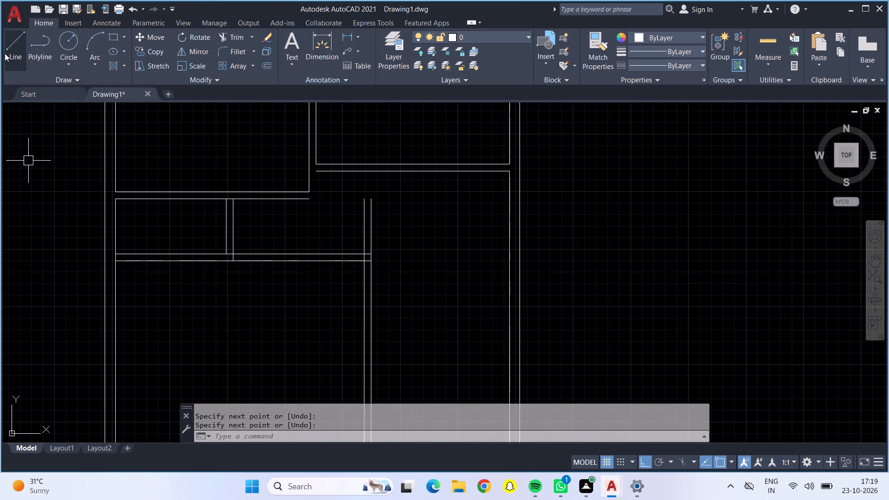
{"action": "left_click", "coordinate": [10, 52]}
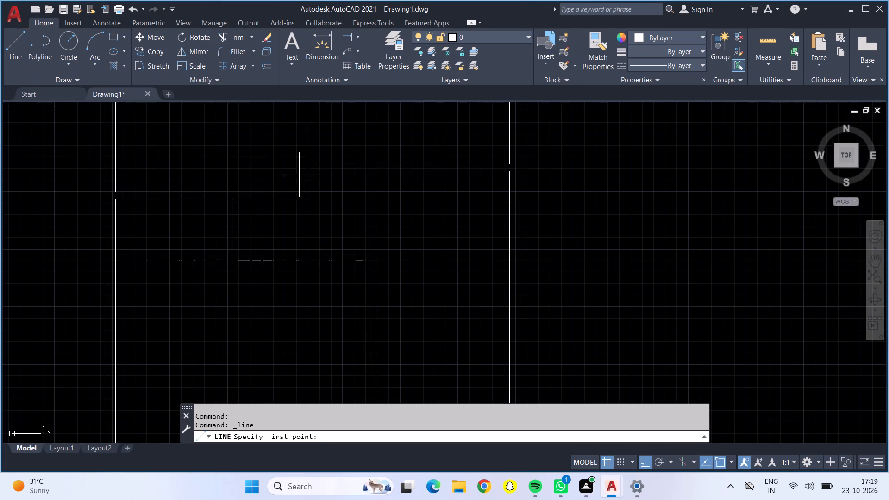
{"action": "scroll", "coordinate": [315, 175], "scroll_direction": "up", "scroll_amount": 2}
{"action": "left_click", "coordinate": [313, 161]}
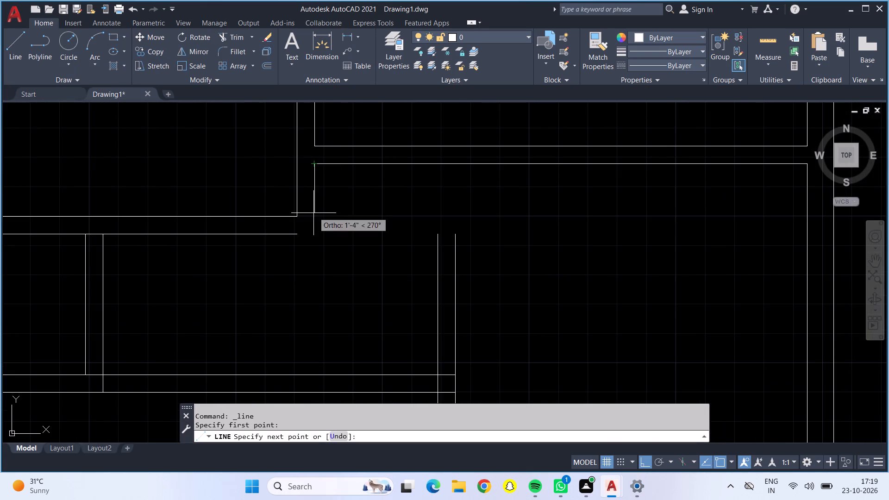
{"action": "left_click", "coordinate": [313, 240]}
{"action": "key", "text": "Return"}
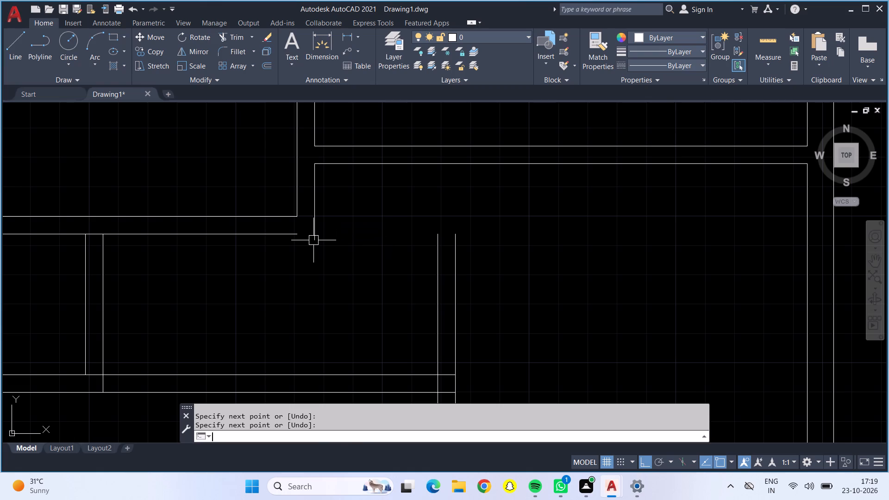
{"action": "left_click", "coordinate": [12, 50]}
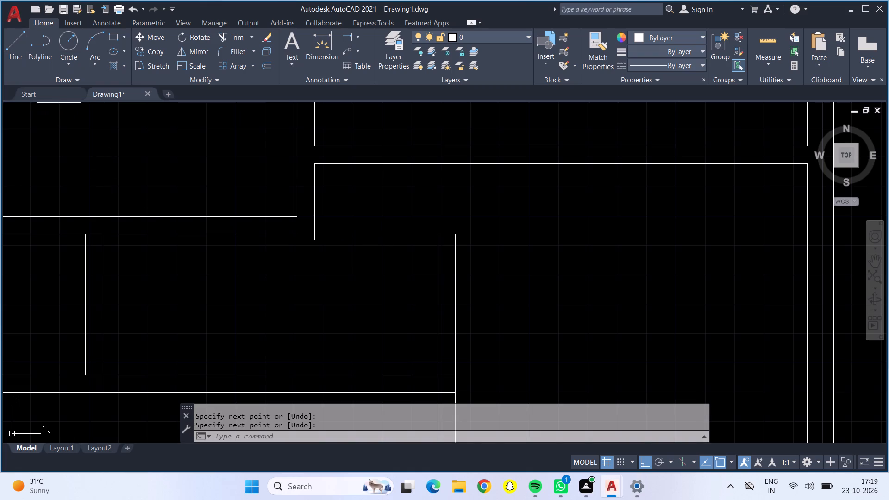
{"action": "left_click", "coordinate": [296, 234]}
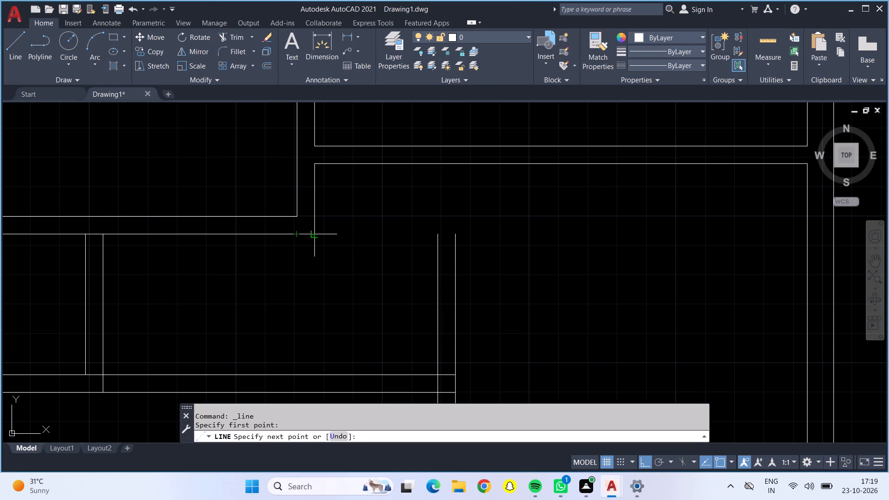
{"action": "left_click", "coordinate": [316, 232]}
{"action": "key", "text": "Return"}
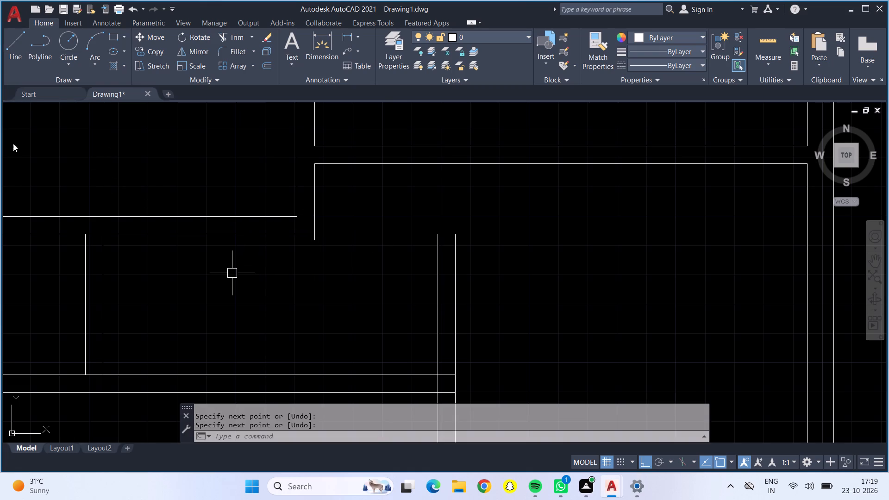
Trim the overshoot below the new wall corner and the line segments crossing the top and bottom junctions of the small room's right partition.
{"action": "left_click", "coordinate": [227, 39]}
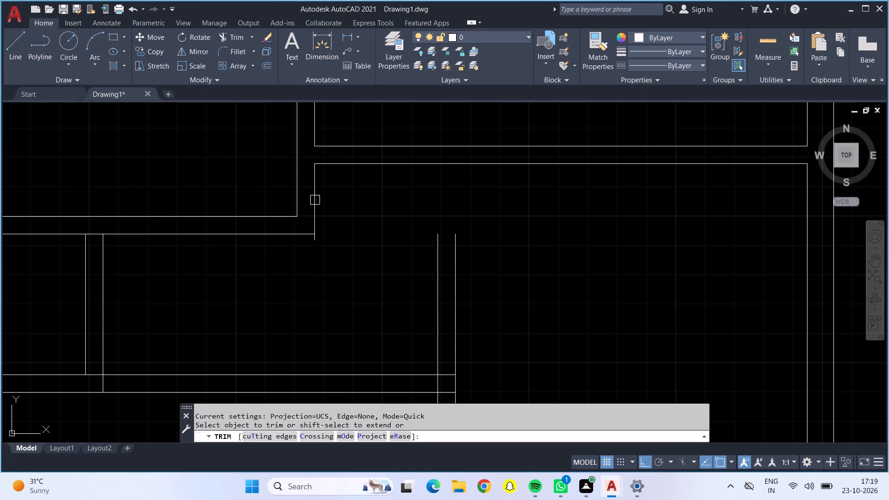
{"action": "left_click", "coordinate": [313, 240]}
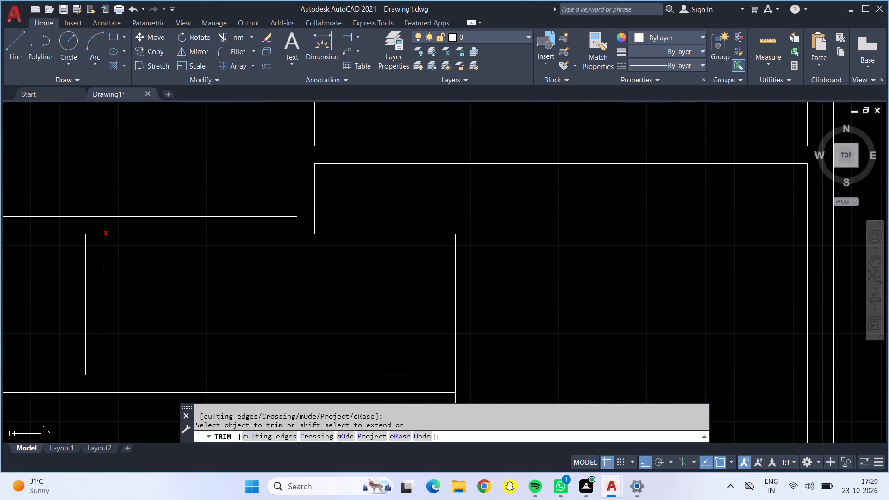
{"action": "scroll", "coordinate": [98, 241], "scroll_direction": "up", "scroll_amount": 3}
{"action": "left_click", "coordinate": [94, 213]}
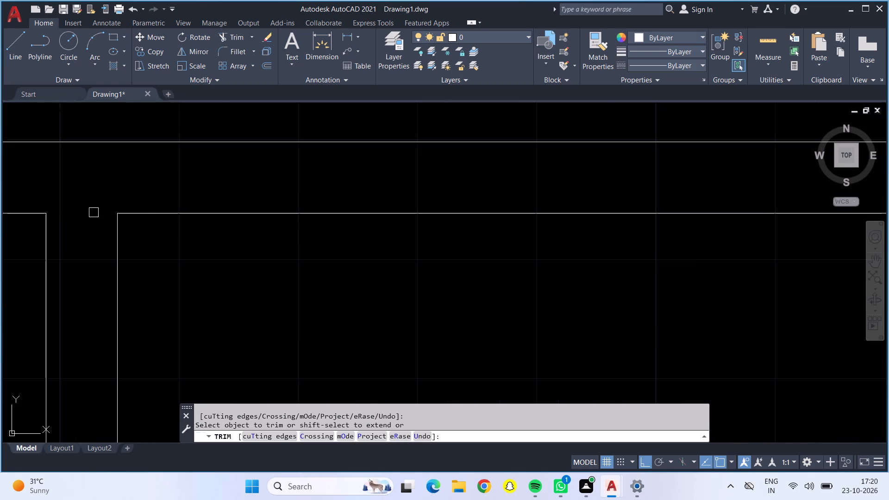
{"action": "scroll", "coordinate": [94, 212], "scroll_direction": "down", "scroll_amount": 3}
{"action": "scroll", "coordinate": [84, 362], "scroll_direction": "up", "scroll_amount": 3}
{"action": "left_click", "coordinate": [93, 325]}
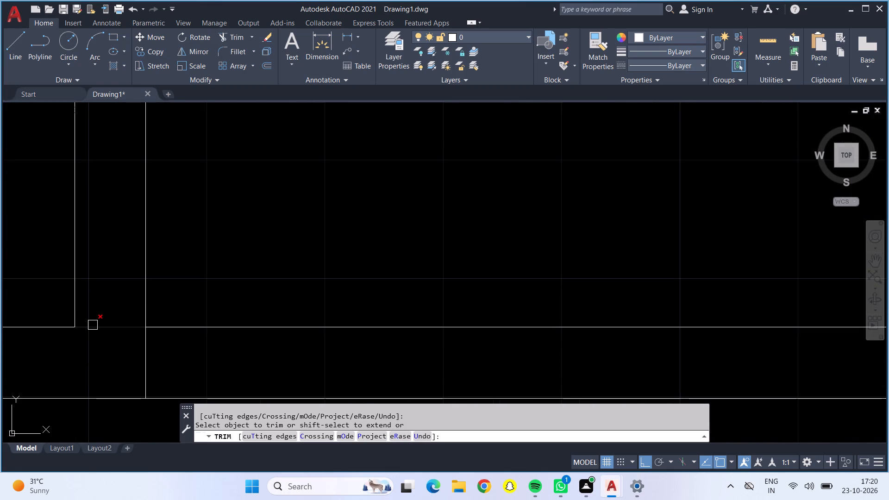
{"action": "left_click", "coordinate": [149, 356]}
{"action": "scroll", "coordinate": [154, 352], "scroll_direction": "down", "scroll_amount": 4}
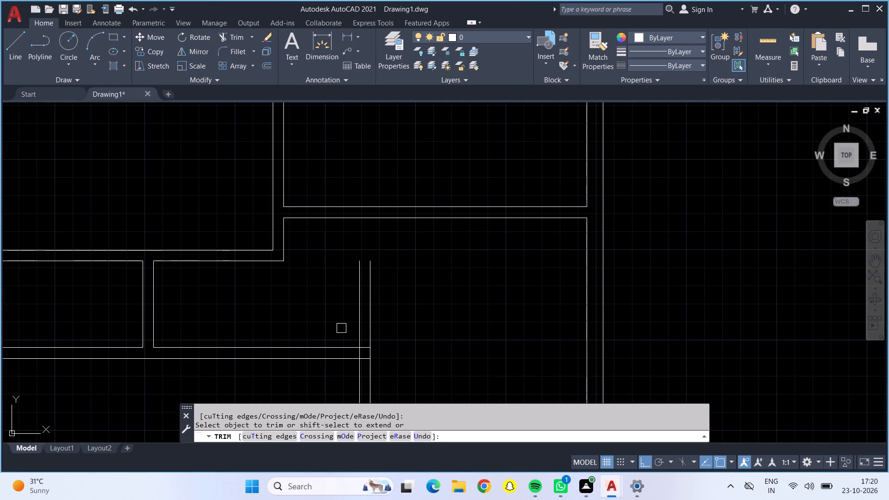
Trim the 18' vertical partition's faces above the small room's extended bottom wall and clear the crossing lines at their corner.
{"action": "left_click_drag", "start_coordinate": [333, 309], "coordinate": [369, 310]}
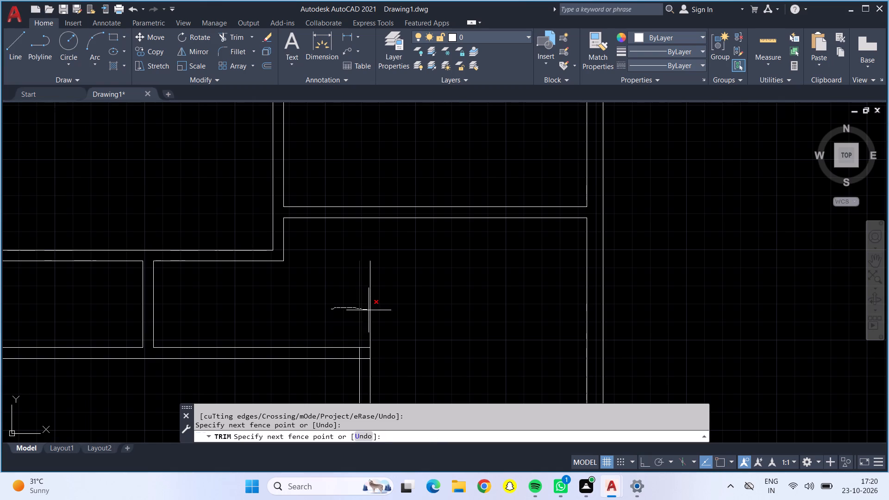
{"action": "left_click_drag", "start_coordinate": [369, 310], "coordinate": [399, 310]}
{"action": "scroll", "coordinate": [413, 310], "scroll_direction": "down", "scroll_amount": 3}
{"action": "middle_click_drag", "start_coordinate": [437, 338], "coordinate": [406, 280]}
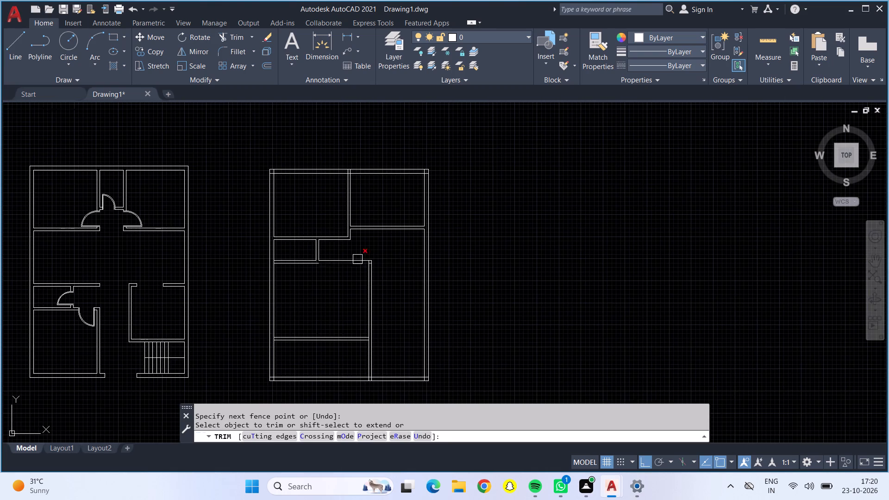
{"action": "scroll", "coordinate": [357, 258], "scroll_direction": "up", "scroll_amount": 5}
{"action": "left_click", "coordinate": [470, 302]}
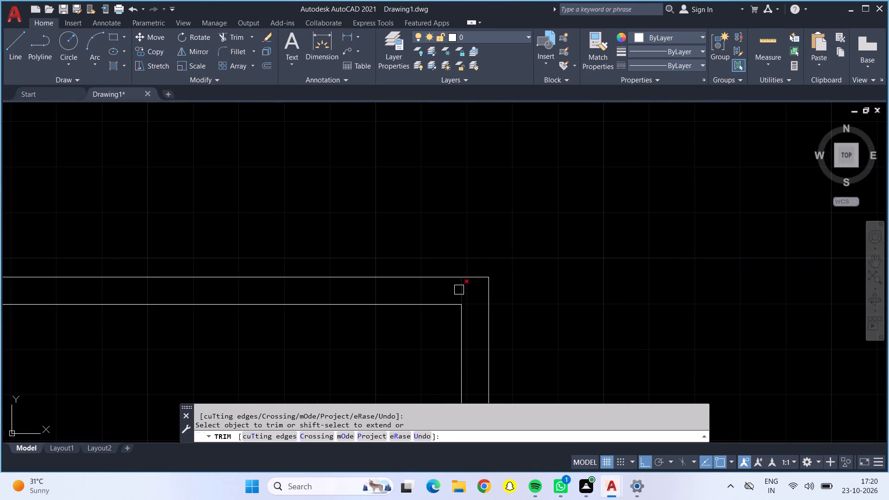
{"action": "left_click", "coordinate": [456, 289]}
{"action": "left_click", "coordinate": [470, 290]}
{"action": "scroll", "coordinate": [471, 290], "scroll_direction": "down", "scroll_amount": 5}
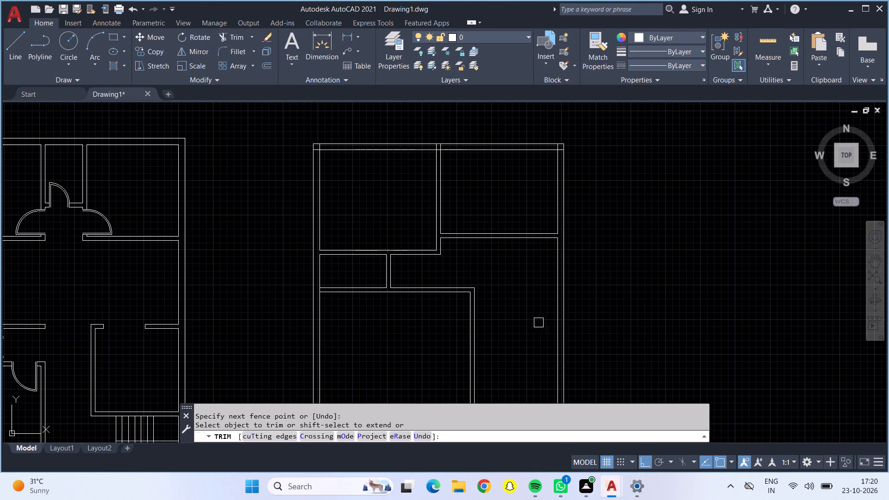
{"action": "middle_click_drag", "start_coordinate": [535, 324], "coordinate": [476, 252]}
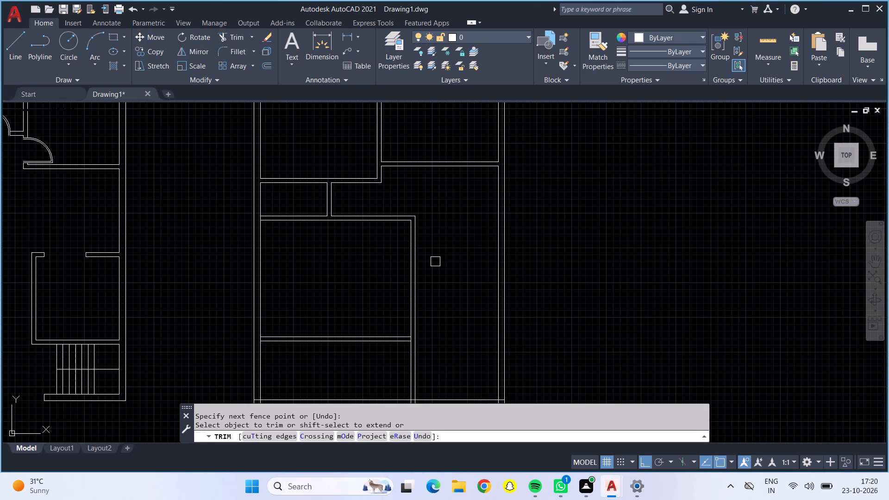
{"action": "key", "text": "Escape"}
Offset the lower face line of the upper-right room's bottom wall 12' downward.
{"action": "key", "text": "o"}
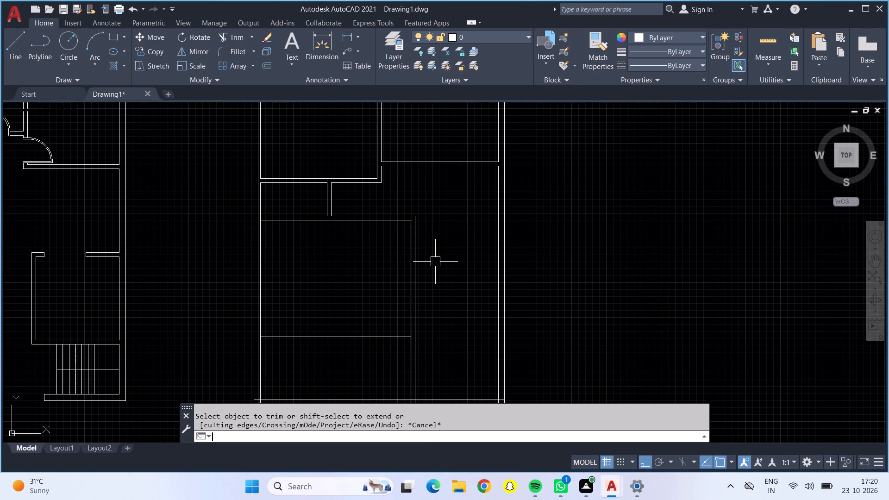
{"action": "key", "text": "Return"}
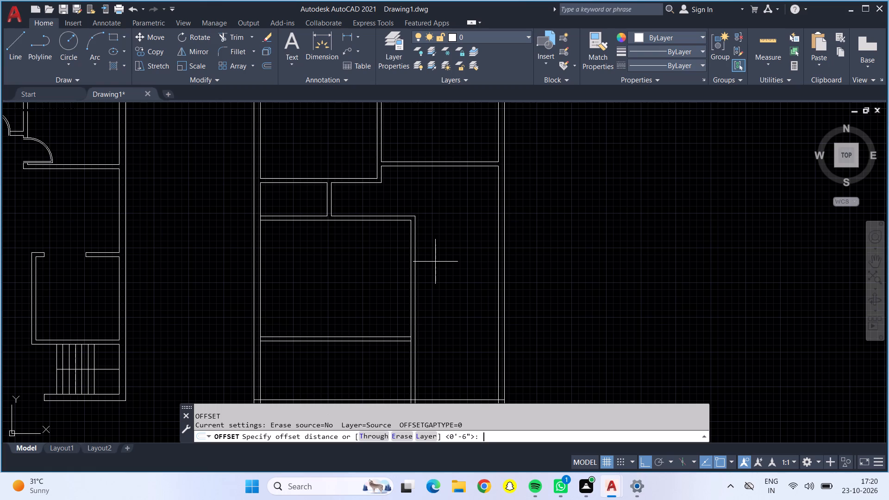
{"action": "type", "text": "12"}
{"action": "key", "text": "apostrophe"}
{"action": "key", "text": "Return"}
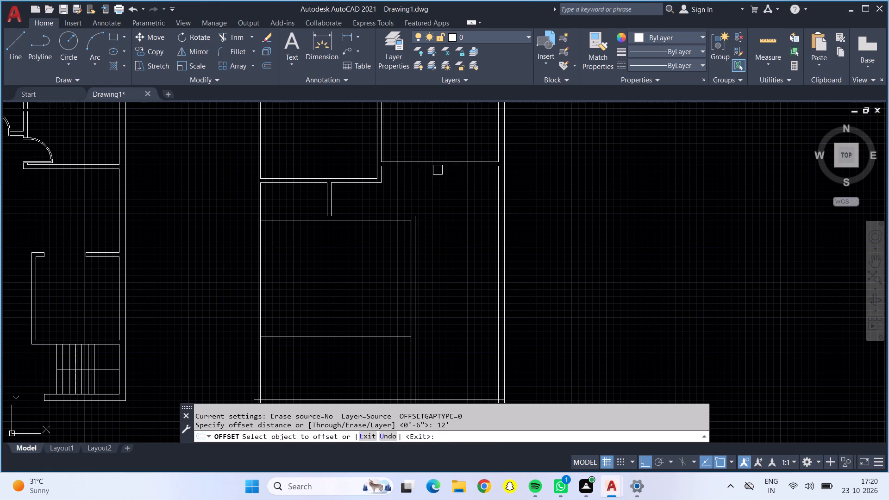
{"action": "left_click", "coordinate": [456, 166]}
{"action": "left_click", "coordinate": [484, 216]}
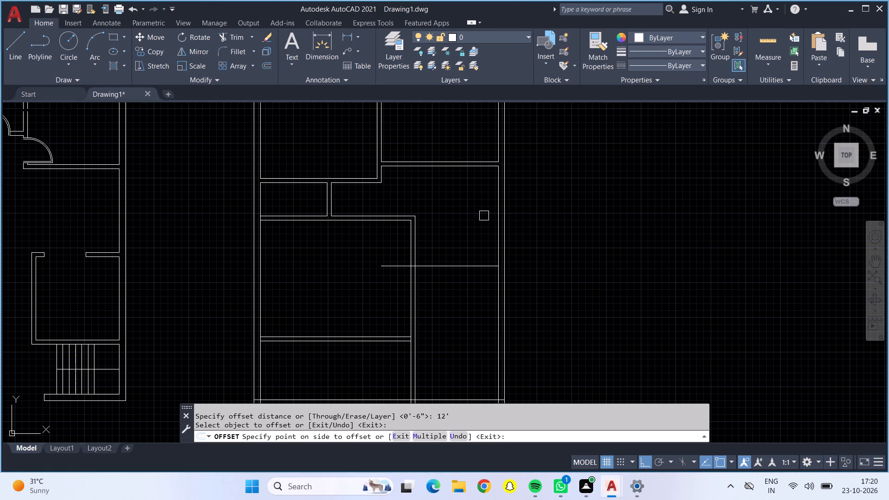
{"action": "key", "text": "Escape"}
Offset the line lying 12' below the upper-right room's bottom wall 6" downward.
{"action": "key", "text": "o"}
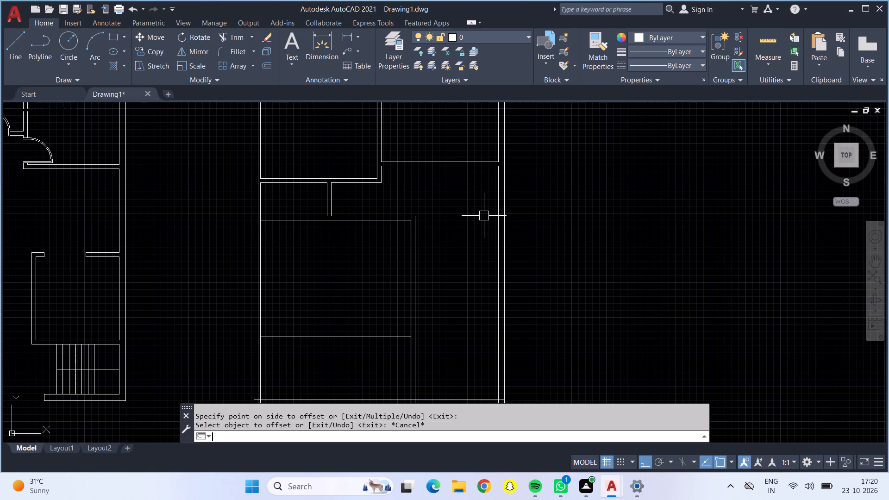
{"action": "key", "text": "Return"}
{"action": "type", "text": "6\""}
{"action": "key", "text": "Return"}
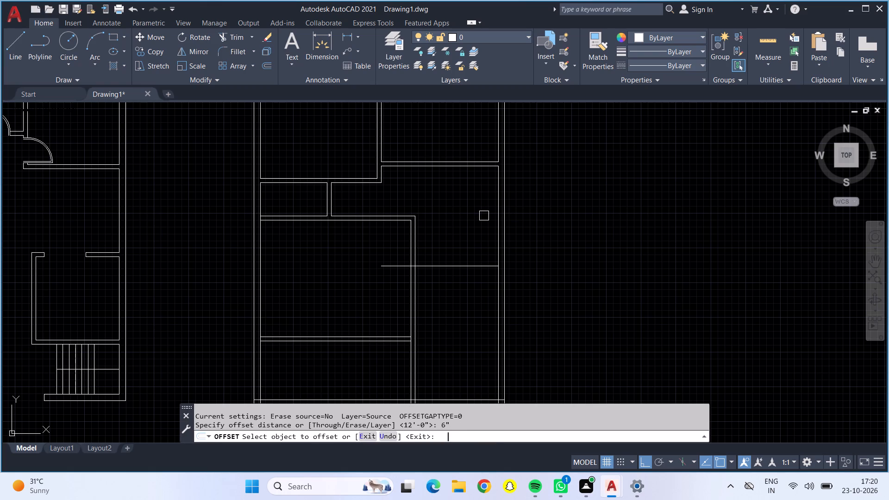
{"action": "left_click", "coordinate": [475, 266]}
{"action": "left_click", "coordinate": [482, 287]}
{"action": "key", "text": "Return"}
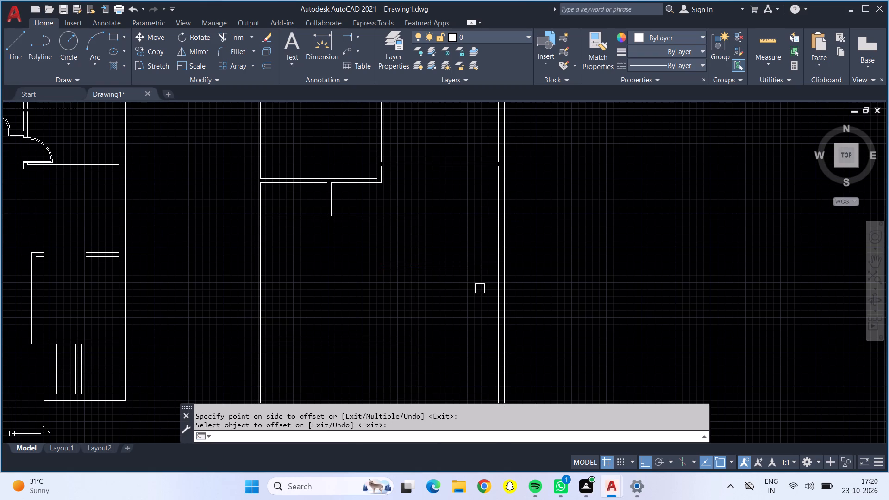
Trim the new horizontal wall lines where they overrun the vertical partition, and open the partition's right face between them.
{"action": "left_click", "coordinate": [227, 38]}
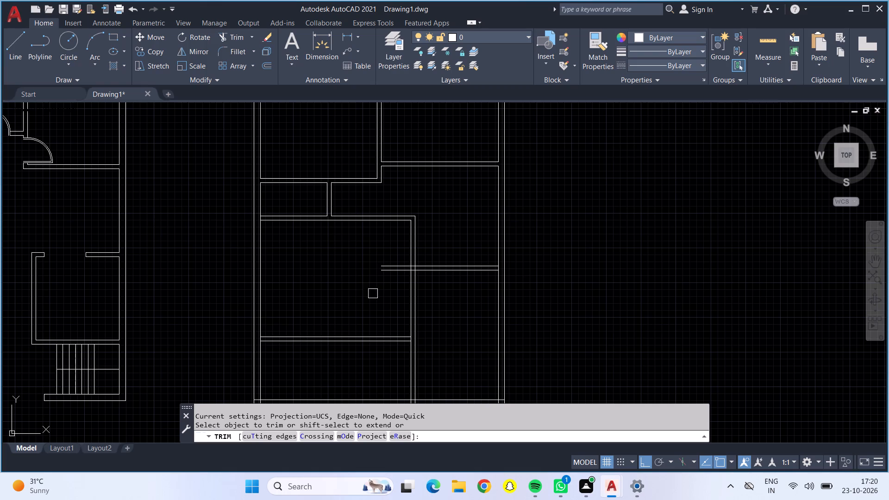
{"action": "left_click_drag", "start_coordinate": [389, 250], "coordinate": [392, 279]}
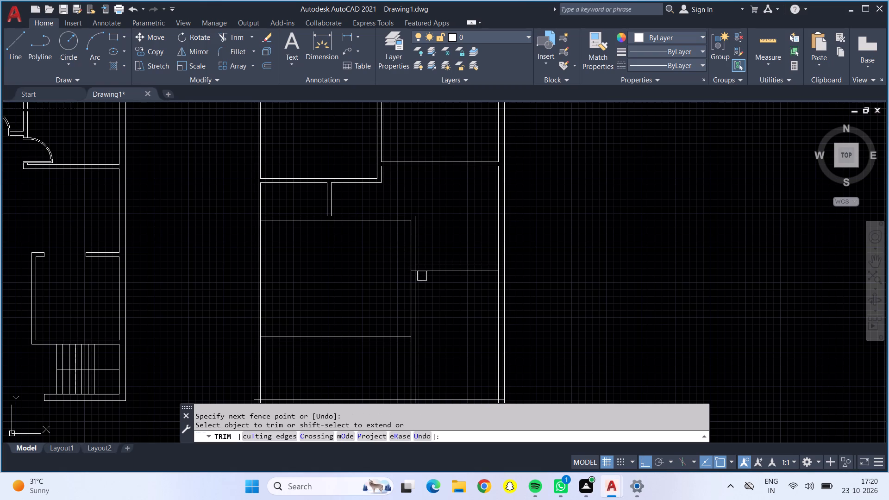
{"action": "scroll", "coordinate": [414, 270], "scroll_direction": "up", "scroll_amount": 5}
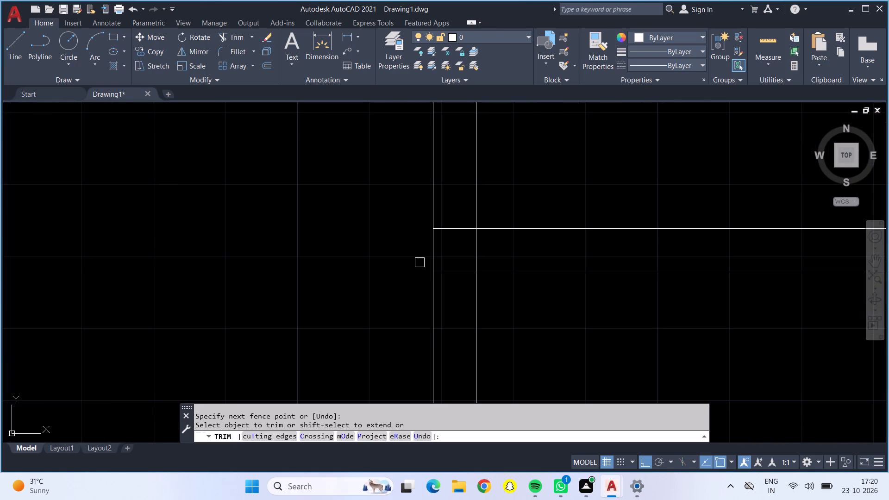
{"action": "left_click", "coordinate": [448, 225]}
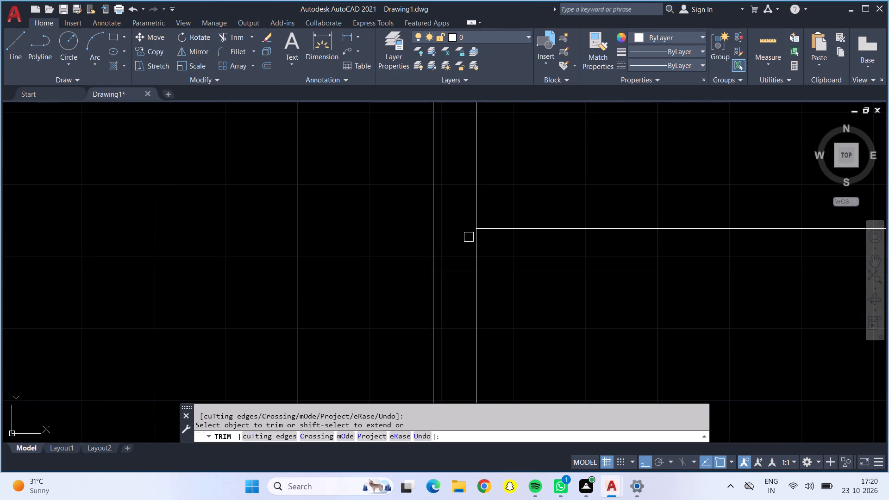
{"action": "left_click", "coordinate": [479, 245]}
{"action": "scroll", "coordinate": [474, 244], "scroll_direction": "down", "scroll_amount": 2}
{"action": "middle_click_drag", "start_coordinate": [609, 297], "coordinate": [532, 286]}
{"action": "scroll", "coordinate": [609, 297], "scroll_direction": "down", "scroll_amount": 1}
{"action": "key", "text": "Escape"}
Offset the new horizontal wall's upper line 9" downward and the vertical partition's left face 9" to the right.
{"action": "key", "text": "o"}
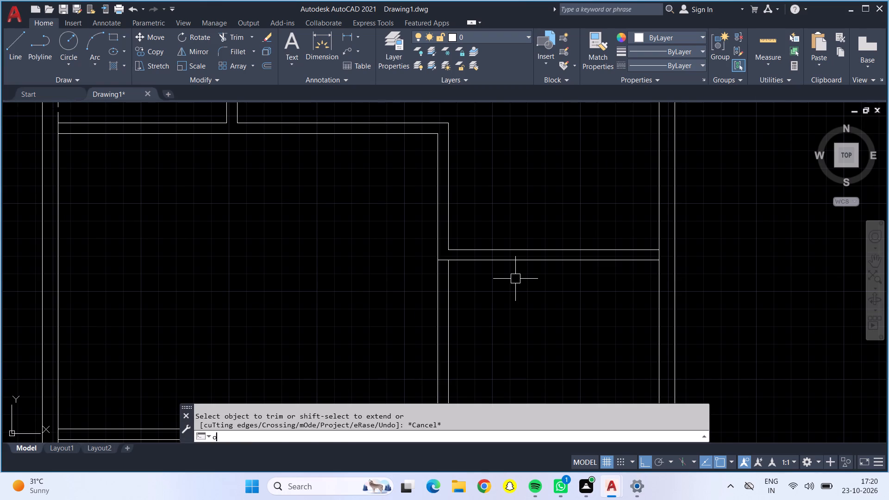
{"action": "key", "text": "Return"}
{"action": "type", "text": "9\""}
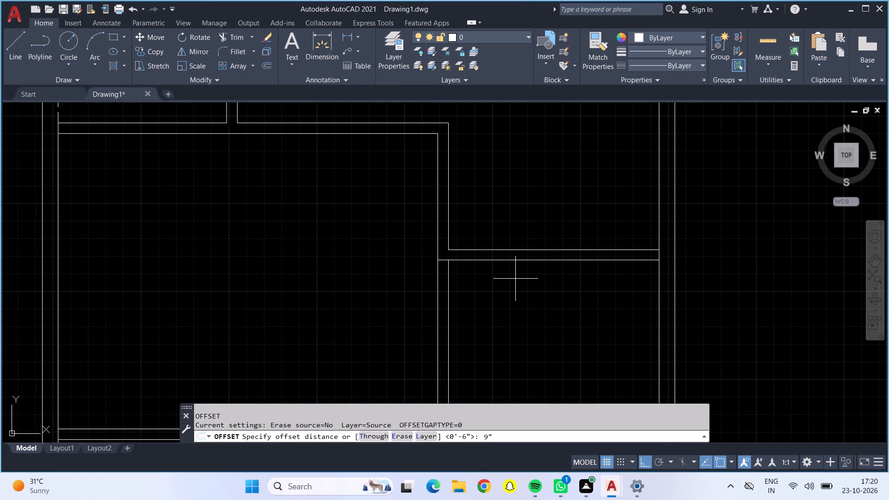
{"action": "key", "text": "Return"}
{"action": "left_click", "coordinate": [577, 246]}
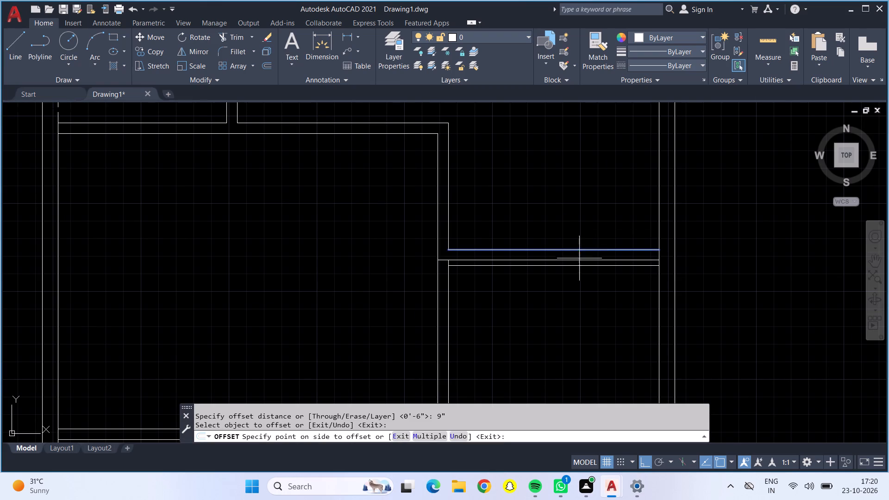
{"action": "left_click", "coordinate": [593, 294]}
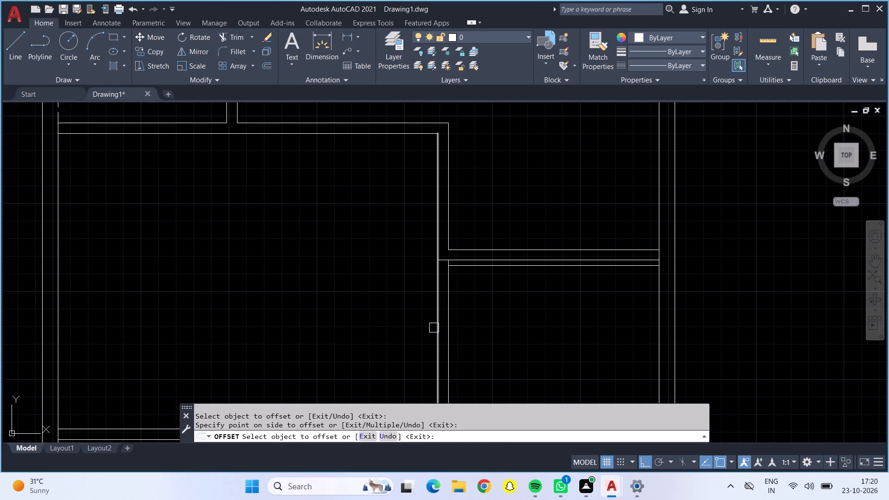
{"action": "left_click", "coordinate": [434, 328]}
{"action": "left_click", "coordinate": [520, 333]}
{"action": "scroll", "coordinate": [519, 332], "scroll_direction": "down", "scroll_amount": 1}
{"action": "middle_click_drag", "start_coordinate": [518, 332], "coordinate": [506, 303]}
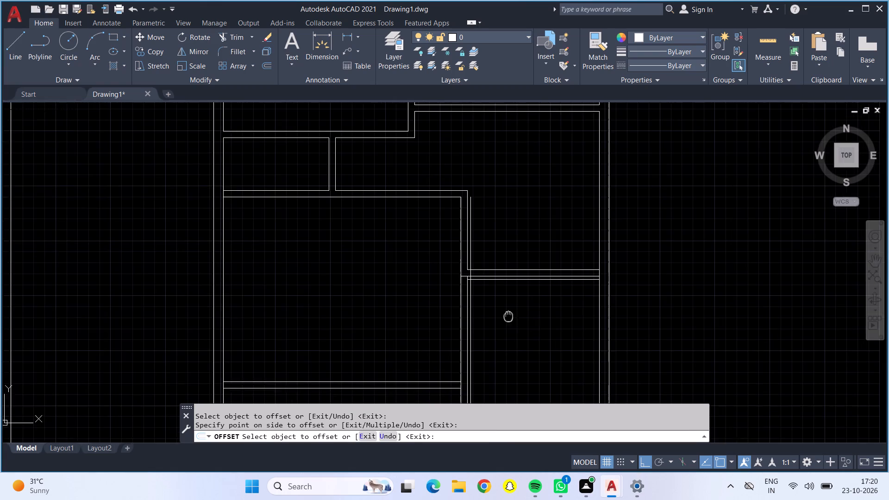
{"action": "middle_click_drag", "start_coordinate": [506, 303], "coordinate": [500, 275]}
{"action": "scroll", "coordinate": [500, 283], "scroll_direction": "down", "scroll_amount": 1}
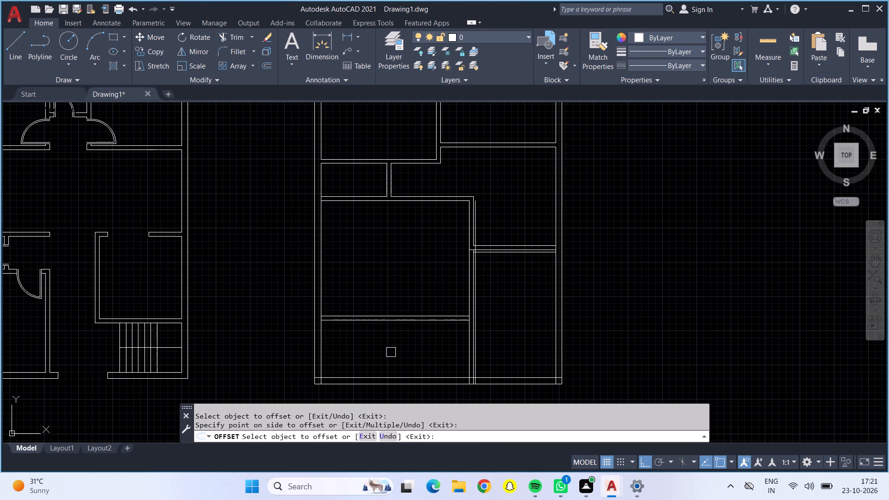
Trim the vertical partition's left face below the large left room's bottom wall and its 6" right face below the new horizontal wall.
{"action": "left_click", "coordinate": [223, 40]}
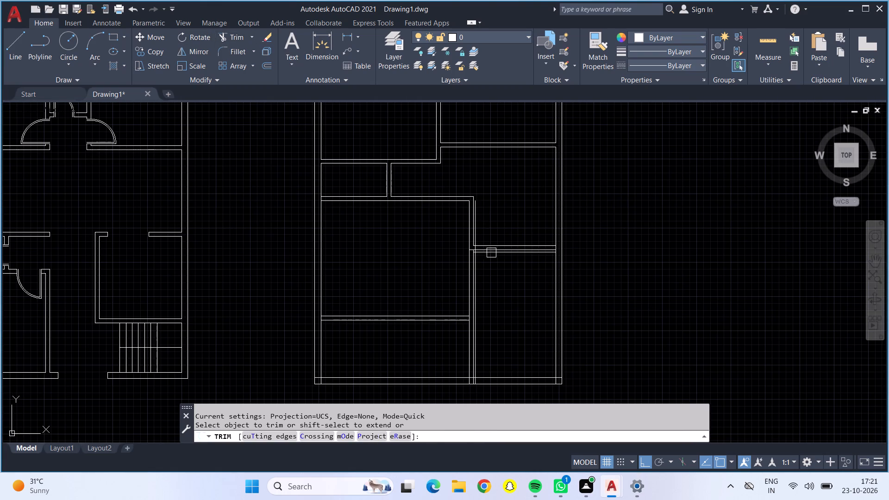
{"action": "scroll", "coordinate": [474, 346], "scroll_direction": "up", "scroll_amount": 3}
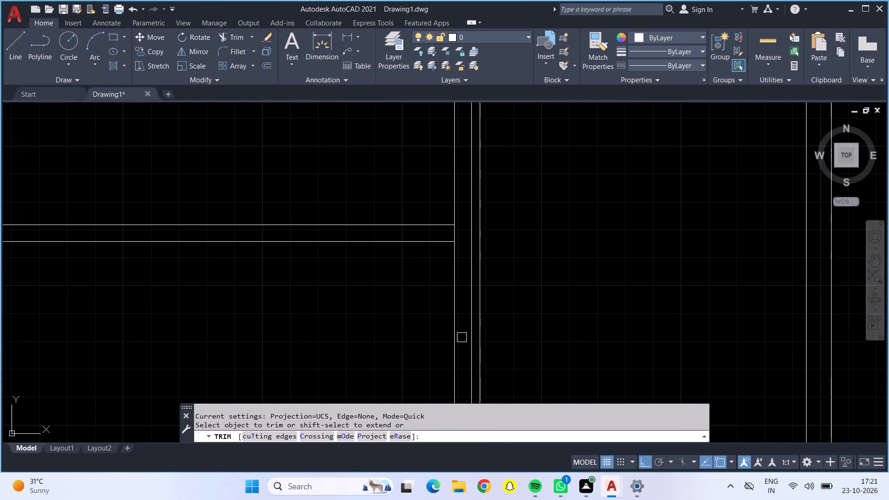
{"action": "left_click", "coordinate": [453, 328]}
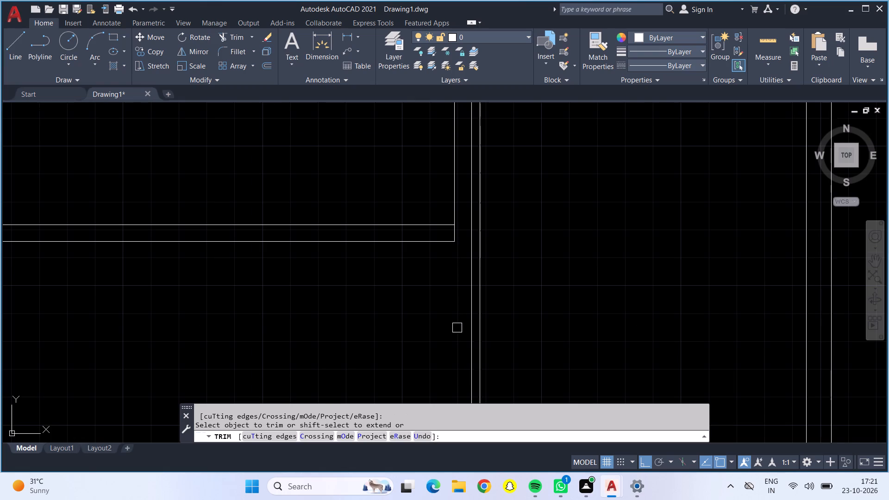
{"action": "left_click", "coordinate": [469, 331]}
{"action": "scroll", "coordinate": [469, 331], "scroll_direction": "down", "scroll_amount": 2}
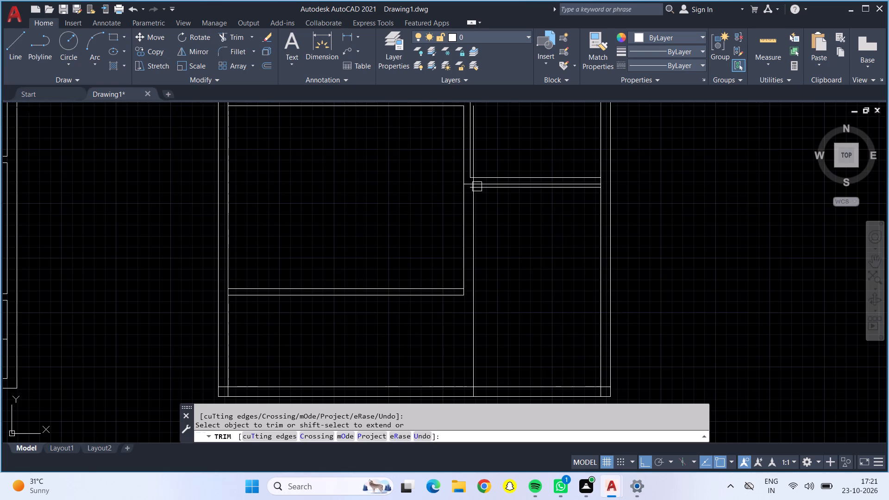
Trim away the horizontal wall's 6" line, its corner stub, and the 9" vertical face through and above that wall.
{"action": "scroll", "coordinate": [470, 178], "scroll_direction": "up", "scroll_amount": 2}
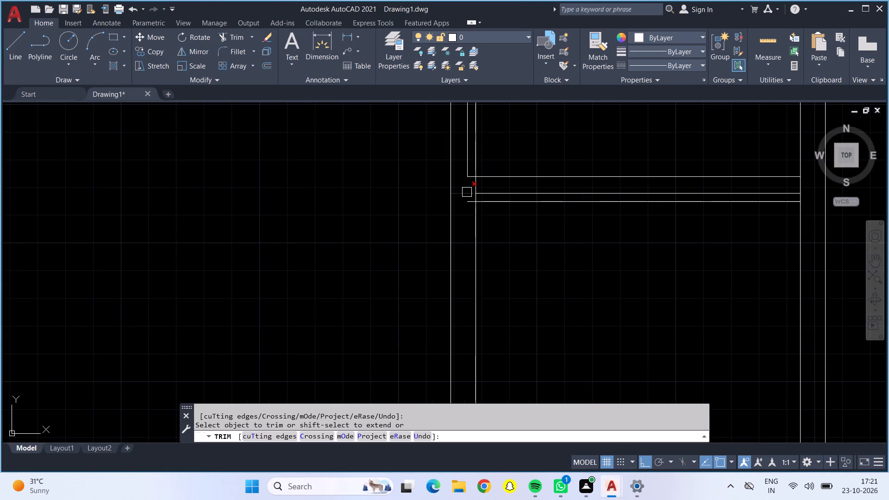
{"action": "left_click", "coordinate": [467, 191]}
{"action": "left_click", "coordinate": [493, 194]}
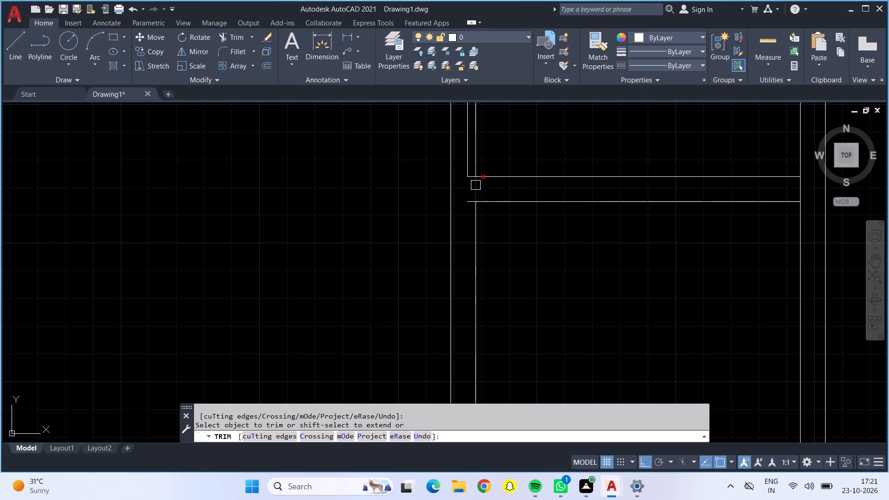
{"action": "left_click", "coordinate": [476, 185]}
{"action": "left_click", "coordinate": [469, 203]}
{"action": "scroll", "coordinate": [473, 203], "scroll_direction": "down", "scroll_amount": 2}
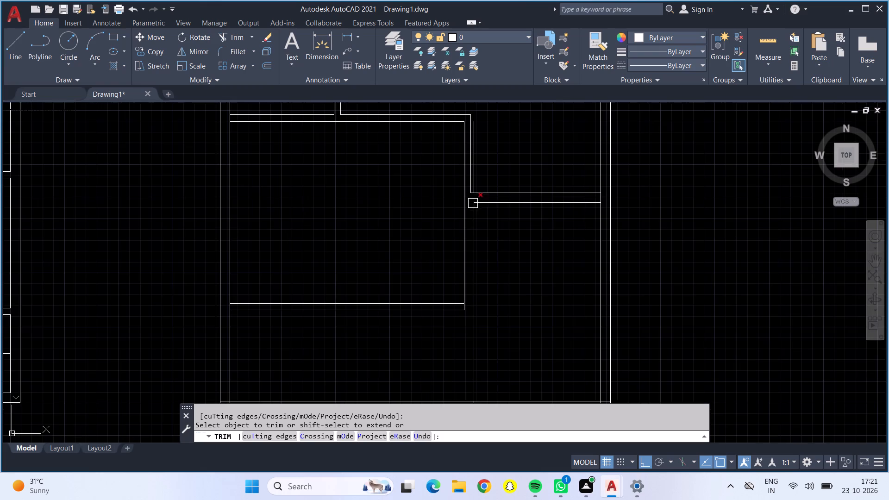
{"action": "scroll", "coordinate": [507, 210], "scroll_direction": "down", "scroll_amount": 1}
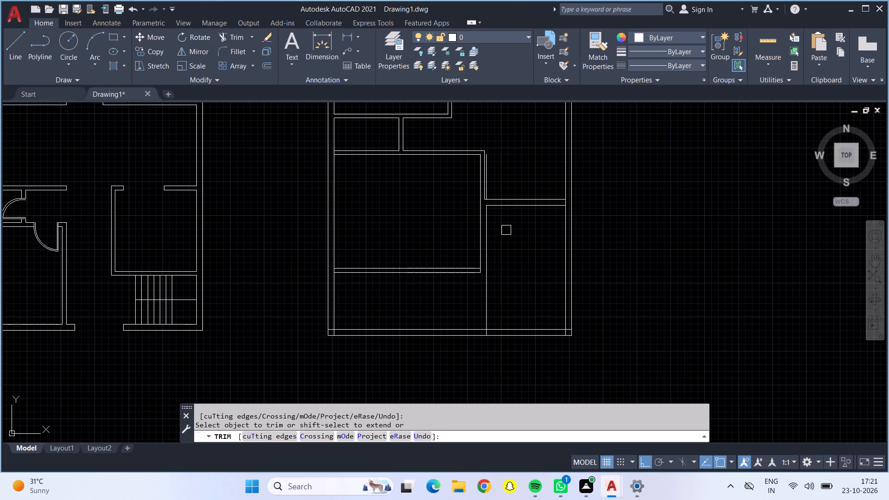
{"action": "scroll", "coordinate": [489, 189], "scroll_direction": "up", "scroll_amount": 2}
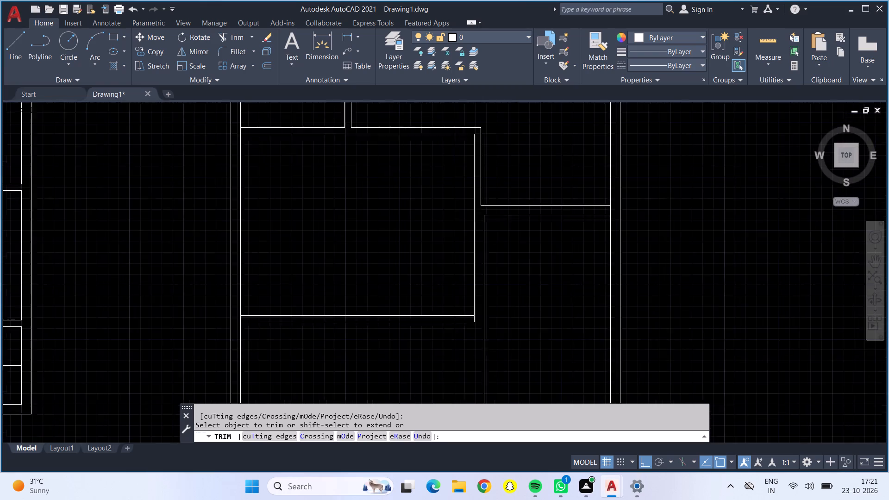
{"action": "left_click", "coordinate": [482, 179]}
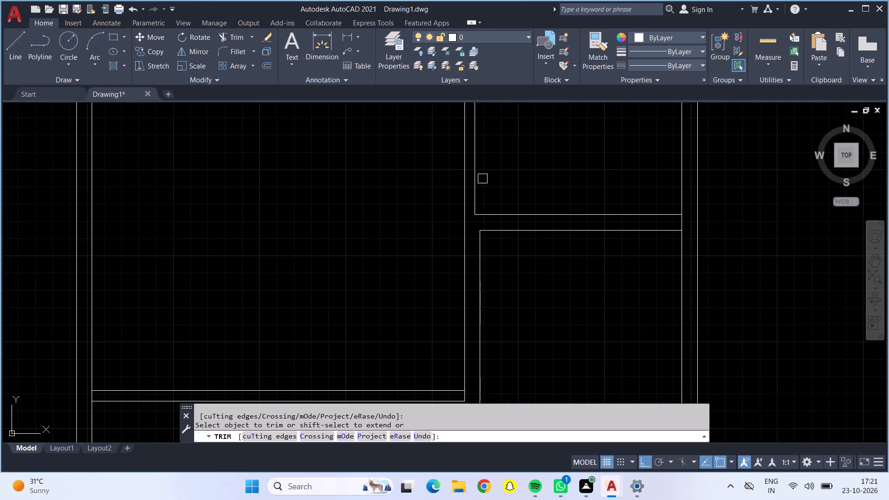
Trim away both segments of the large left room's lower bottom-wall face and the vertical stub left at its corner.
{"action": "scroll", "coordinate": [482, 179], "scroll_direction": "down", "scroll_amount": 3}
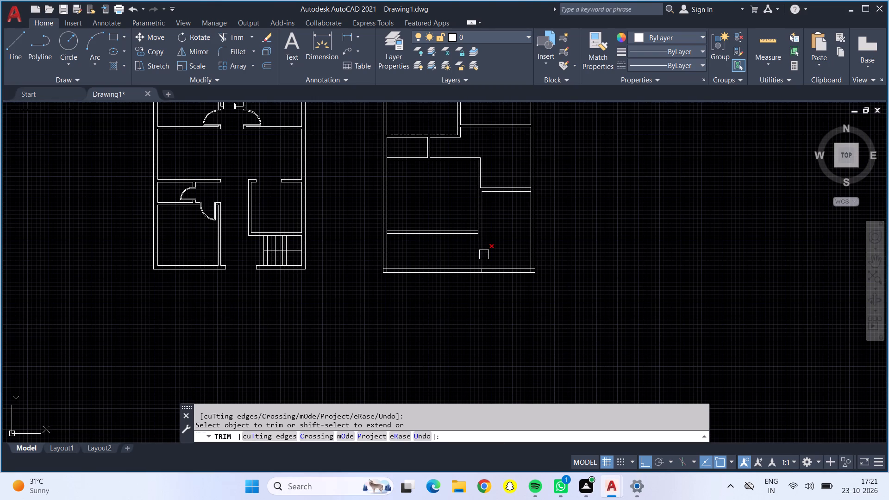
{"action": "scroll", "coordinate": [497, 234], "scroll_direction": "up", "scroll_amount": 2}
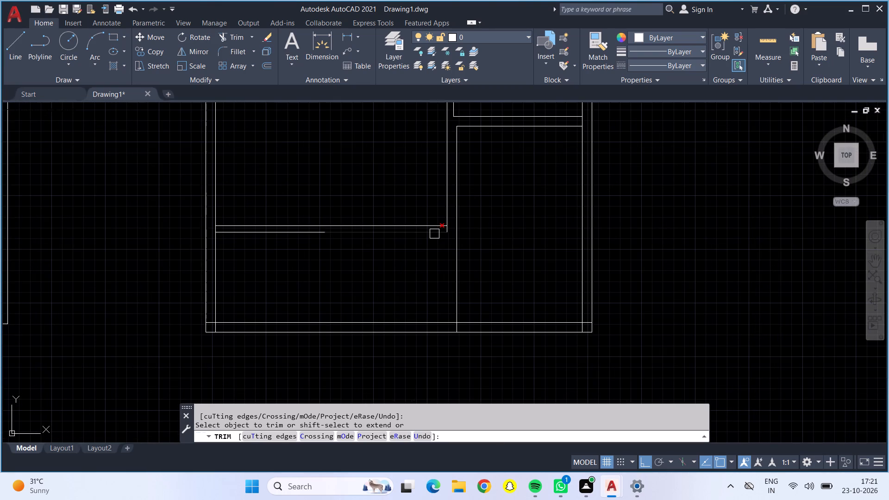
{"action": "left_click", "coordinate": [433, 234]}
{"action": "left_click", "coordinate": [324, 233]}
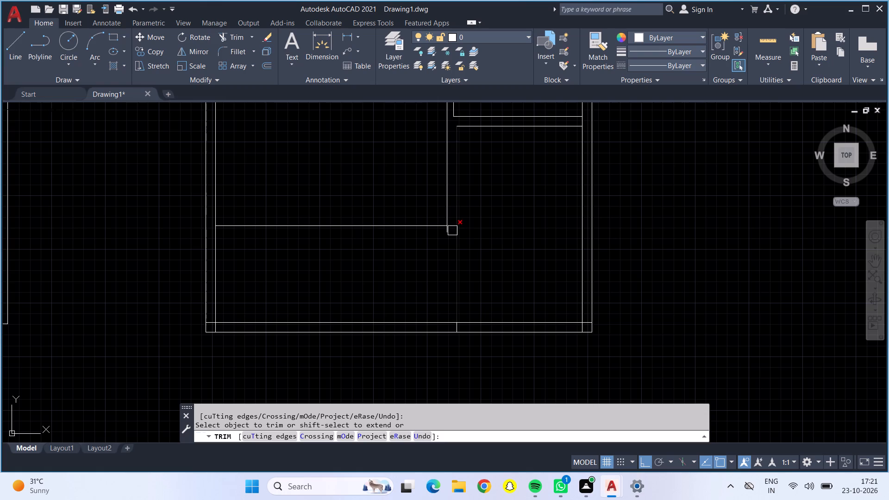
{"action": "left_click", "coordinate": [445, 233]}
{"action": "key", "text": "Escape"}
Offset both segments of the large left room's remaining bottom wall line 9" downward.
{"action": "key", "text": "o"}
{"action": "key", "text": "Return"}
{"action": "key", "text": "9"}
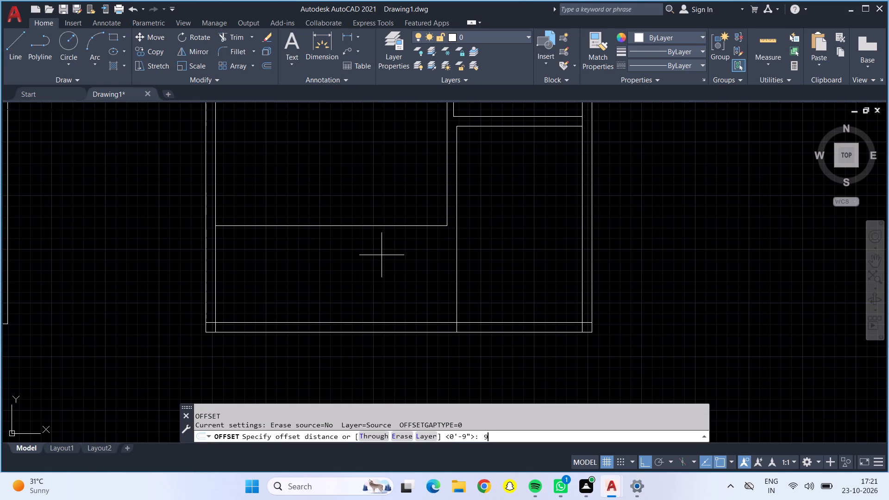
{"action": "key", "text": "shift+quotedbl"}
{"action": "key", "text": "Return"}
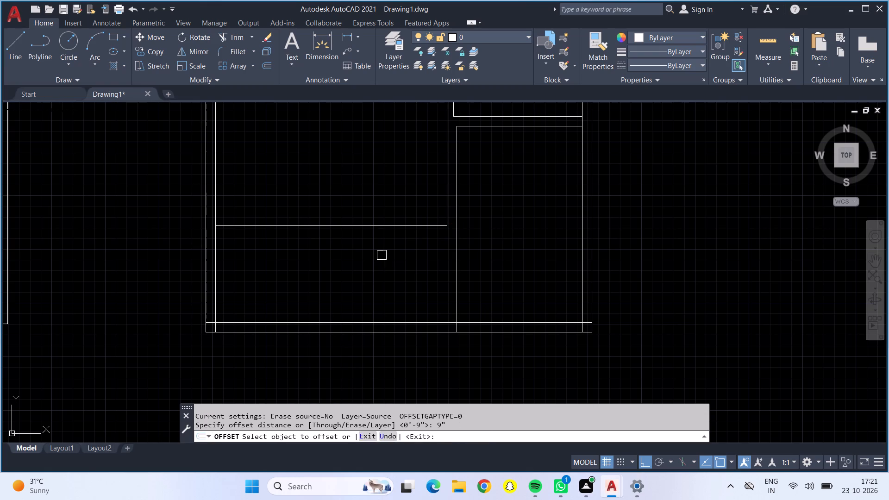
{"action": "left_click", "coordinate": [381, 229]}
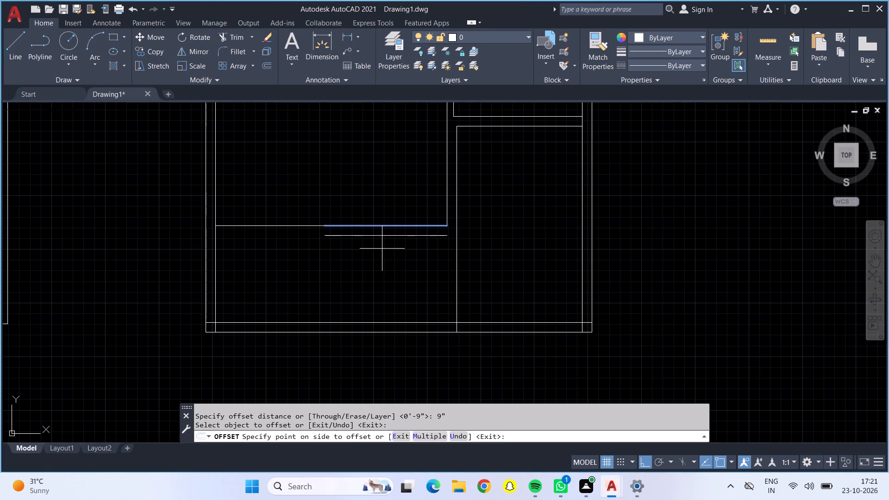
{"action": "left_click", "coordinate": [382, 250]}
{"action": "left_click", "coordinate": [275, 229]}
{"action": "left_click", "coordinate": [276, 252]}
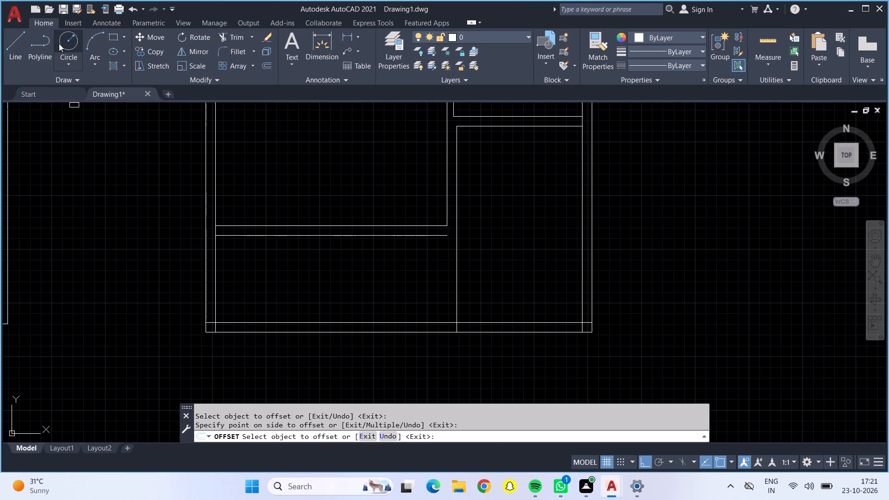
Draw a line joining the offset bottom wall face to the 9" vertical wall's right face.
{"action": "left_click", "coordinate": [6, 51]}
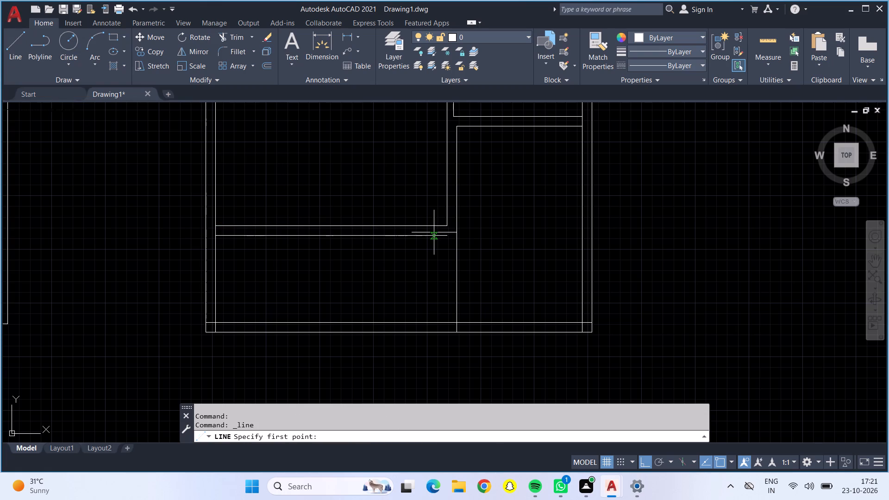
{"action": "left_click", "coordinate": [446, 235]}
{"action": "left_click", "coordinate": [457, 234]}
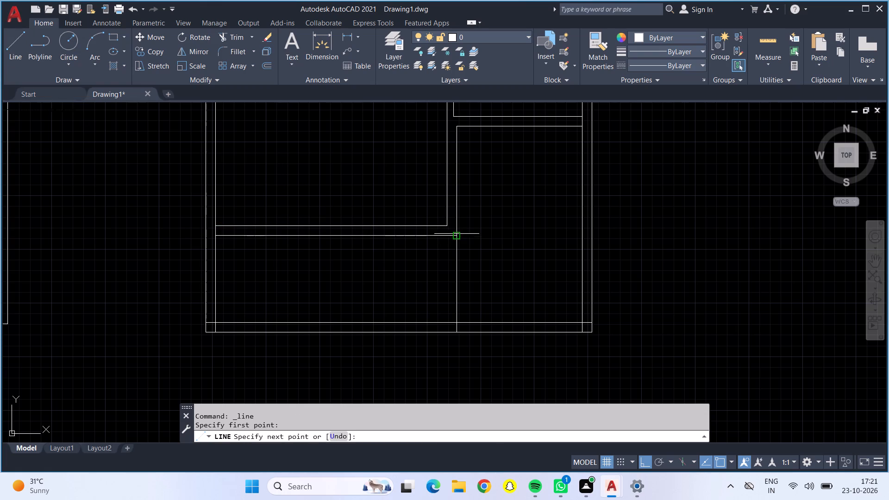
Trim the vertical line below the large left room's bottom wall, and the left outer wall's inner face across that wall's end.
{"action": "key", "text": "Return"}
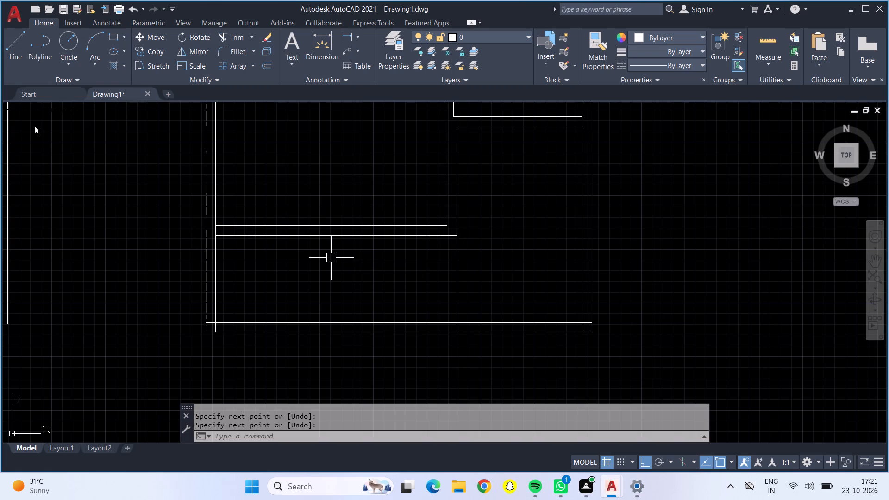
{"action": "left_click", "coordinate": [238, 38]}
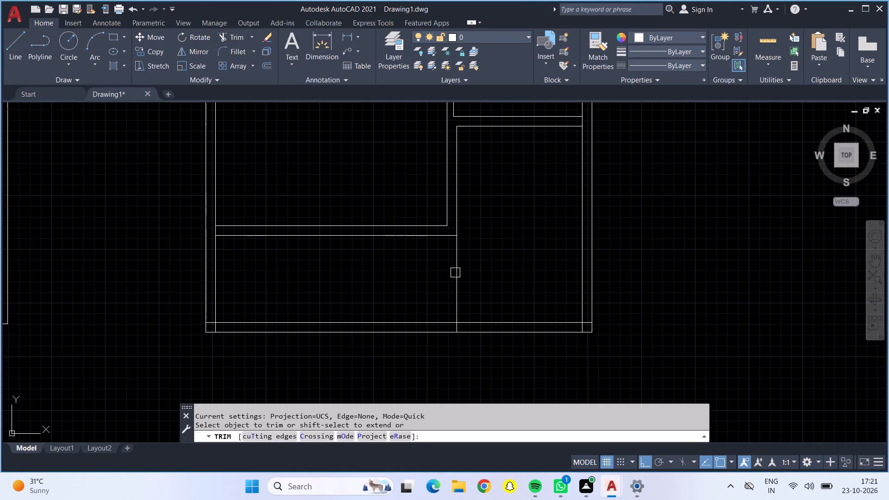
{"action": "left_click", "coordinate": [457, 274]}
{"action": "scroll", "coordinate": [493, 240], "scroll_direction": "down", "scroll_amount": 1}
{"action": "middle_click_drag", "start_coordinate": [497, 232], "coordinate": [496, 233]}
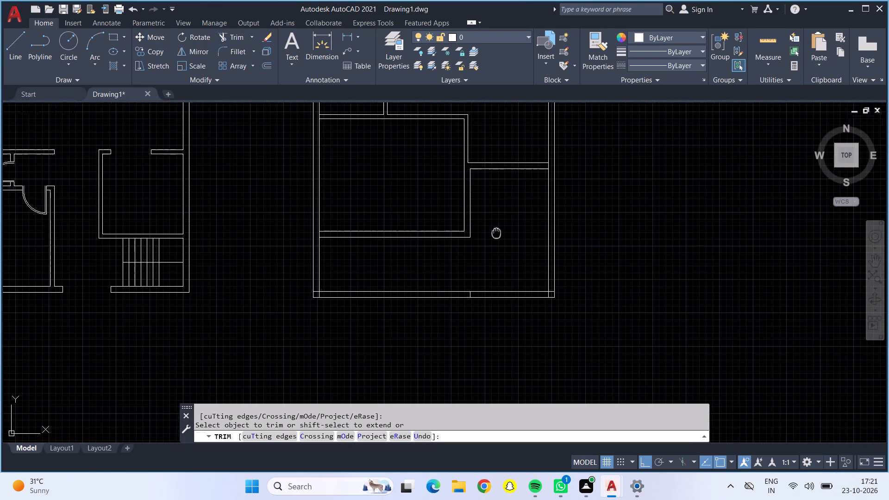
{"action": "middle_click_drag", "start_coordinate": [496, 233], "coordinate": [417, 283]}
{"action": "scroll", "coordinate": [238, 286], "scroll_direction": "up", "scroll_amount": 2}
{"action": "scroll", "coordinate": [238, 286], "scroll_direction": "down", "scroll_amount": 1}
{"action": "scroll", "coordinate": [238, 286], "scroll_direction": "up", "scroll_amount": 2}
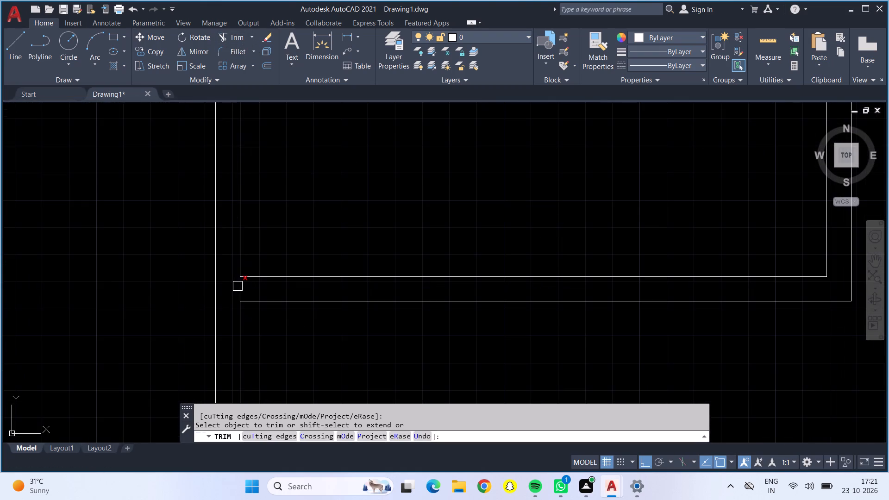
{"action": "left_click", "coordinate": [237, 284]}
Trim the right outer wall's inner face between the horizontal 9" wall's two faces, and the vertical stub inside the bottom outer wall.
{"action": "scroll", "coordinate": [237, 284], "scroll_direction": "down", "scroll_amount": 4}
{"action": "scroll", "coordinate": [374, 242], "scroll_direction": "up", "scroll_amount": 4}
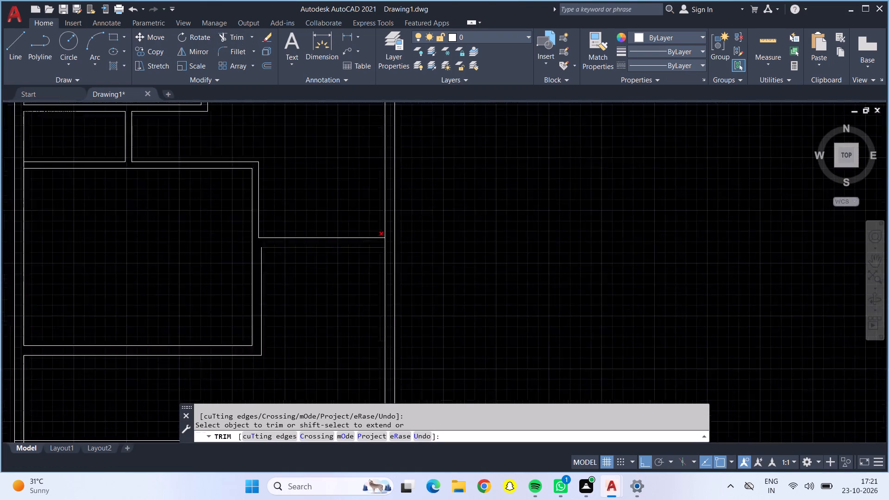
{"action": "left_click", "coordinate": [394, 240]}
{"action": "scroll", "coordinate": [426, 241], "scroll_direction": "down", "scroll_amount": 4}
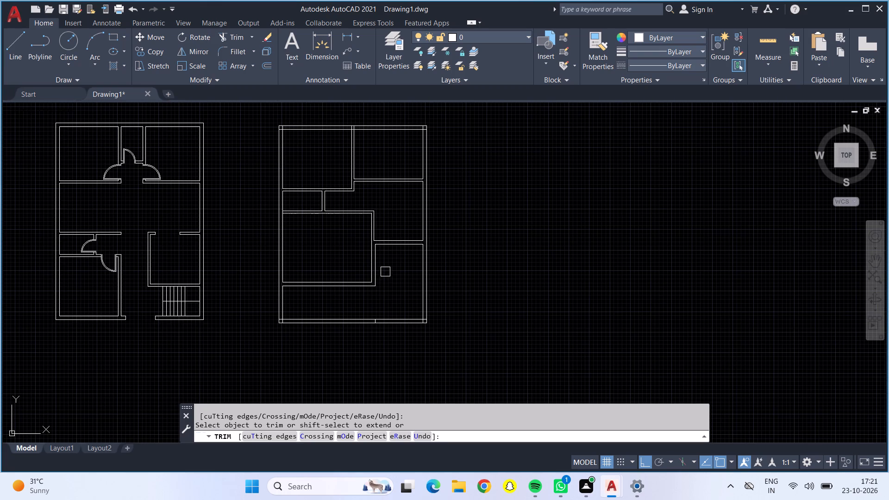
{"action": "scroll", "coordinate": [374, 326], "scroll_direction": "up", "scroll_amount": 5}
{"action": "left_click_drag", "start_coordinate": [357, 281], "coordinate": [367, 281]}
{"action": "scroll", "coordinate": [374, 279], "scroll_direction": "down", "scroll_amount": 3}
Trim the inner wall lines overrunning into the outer wall thickness at the second plan's bottom-right and bottom-left corners.
{"action": "scroll", "coordinate": [502, 280], "scroll_direction": "up", "scroll_amount": 3}
{"action": "scroll", "coordinate": [501, 280], "scroll_direction": "down", "scroll_amount": 1}
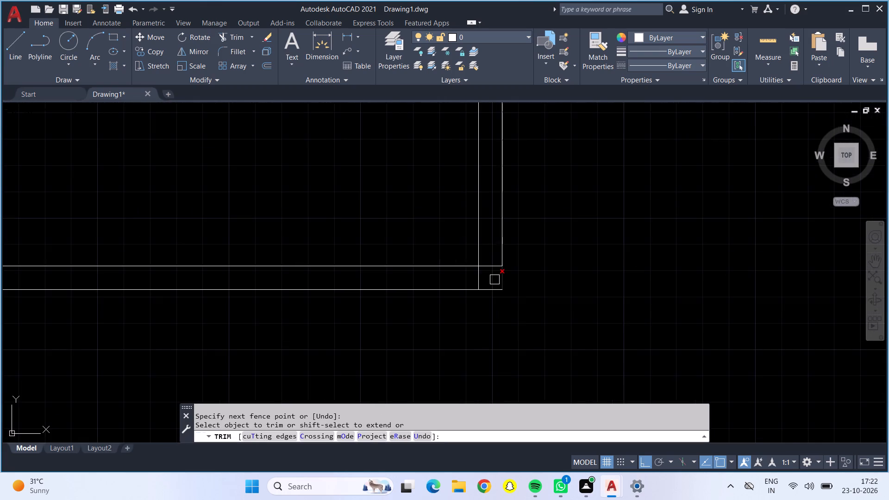
{"action": "scroll", "coordinate": [488, 289], "scroll_direction": "up", "scroll_amount": 5}
{"action": "scroll", "coordinate": [456, 220], "scroll_direction": "down", "scroll_amount": 1}
{"action": "middle_click_drag", "start_coordinate": [456, 220], "coordinate": [451, 234]}
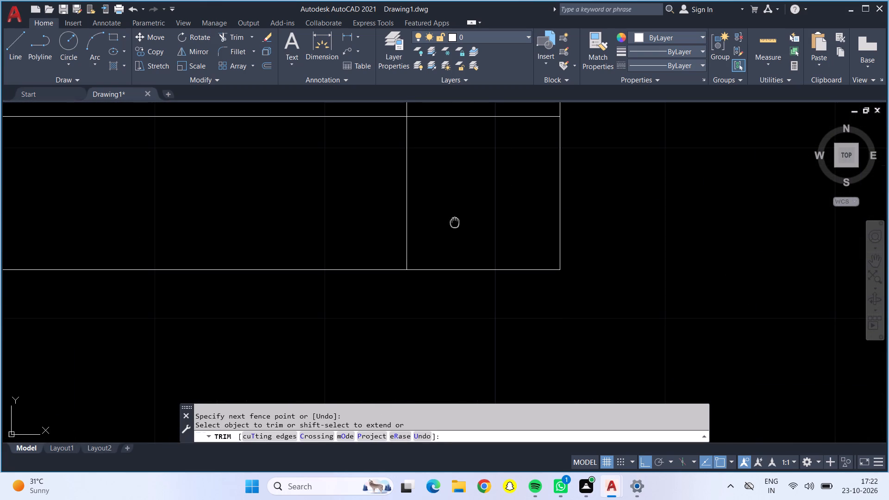
{"action": "middle_click_drag", "start_coordinate": [451, 234], "coordinate": [429, 293]}
{"action": "left_click_drag", "start_coordinate": [444, 152], "coordinate": [340, 257]}
{"action": "scroll", "coordinate": [340, 257], "scroll_direction": "down", "scroll_amount": 6}
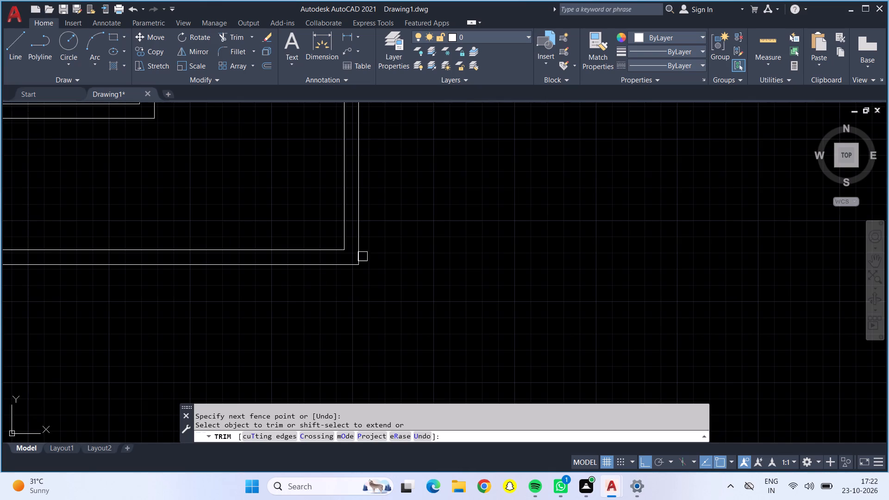
{"action": "middle_click_drag", "start_coordinate": [226, 315], "coordinate": [686, 284]}
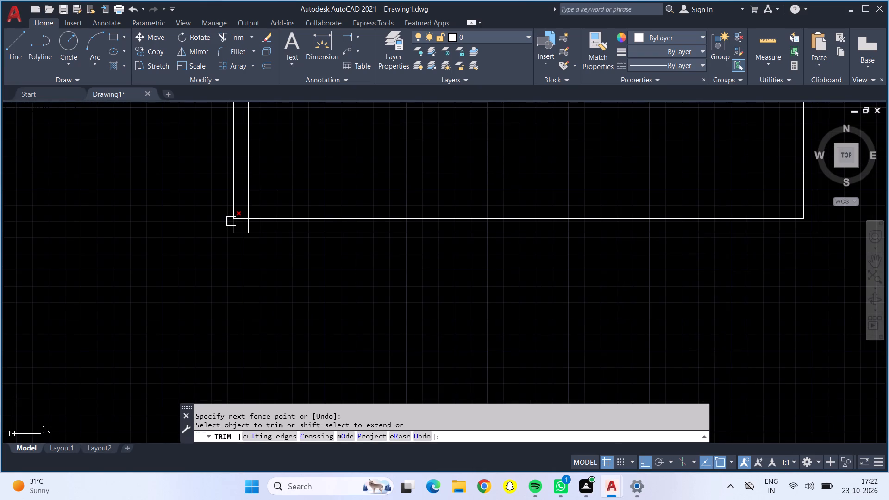
{"action": "scroll", "coordinate": [231, 221], "scroll_direction": "up", "scroll_amount": 6}
{"action": "left_click_drag", "start_coordinate": [327, 142], "coordinate": [590, 242]}
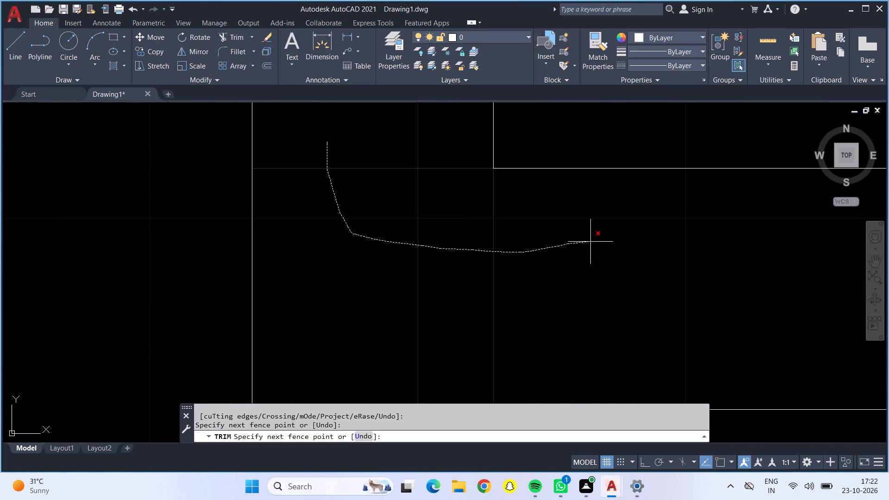
{"action": "scroll", "coordinate": [585, 238], "scroll_direction": "down", "scroll_amount": 5}
Trim the upper partition's two stubs inside the top outer wall and the inner wall face between the partition's faces.
{"action": "middle_click_drag", "start_coordinate": [616, 189], "coordinate": [121, 373]}
{"action": "scroll", "coordinate": [121, 373], "scroll_direction": "down", "scroll_amount": 3}
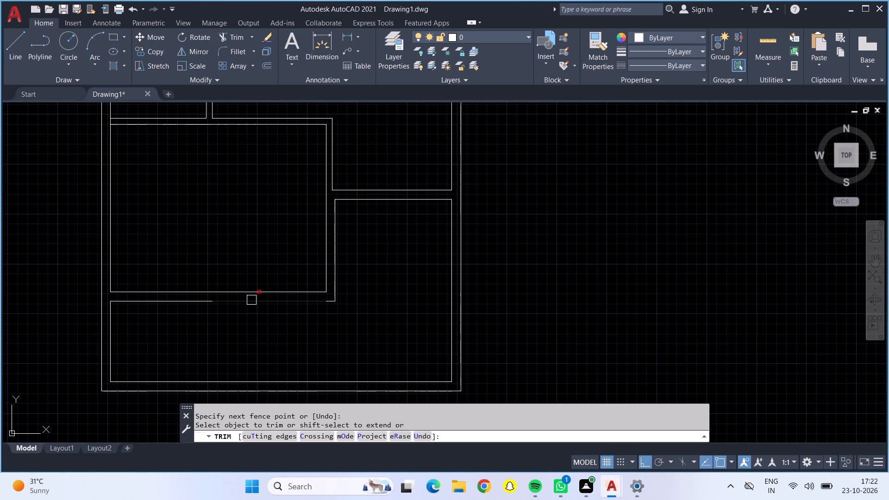
{"action": "scroll", "coordinate": [239, 235], "scroll_direction": "down", "scroll_amount": 2}
{"action": "middle_click_drag", "start_coordinate": [239, 234], "coordinate": [242, 317]}
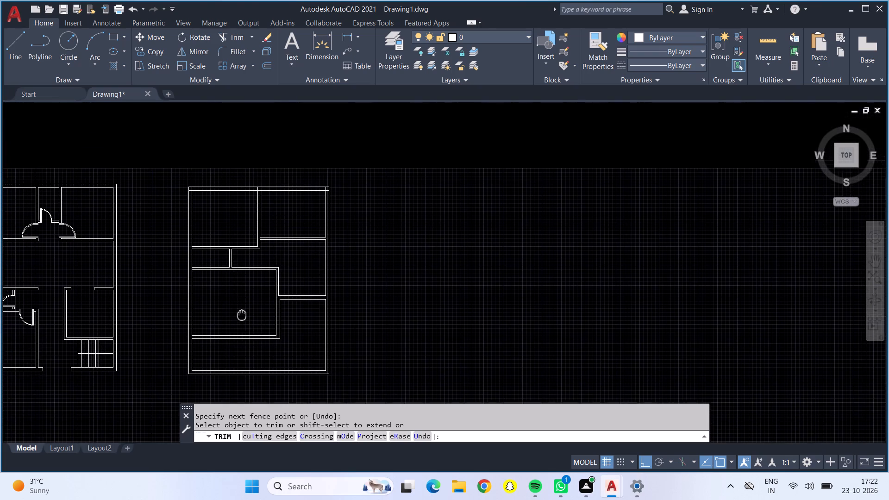
{"action": "middle_click_drag", "start_coordinate": [242, 317], "coordinate": [242, 319]}
{"action": "scroll", "coordinate": [257, 194], "scroll_direction": "up", "scroll_amount": 9}
{"action": "left_click_drag", "start_coordinate": [172, 206], "coordinate": [279, 283]}
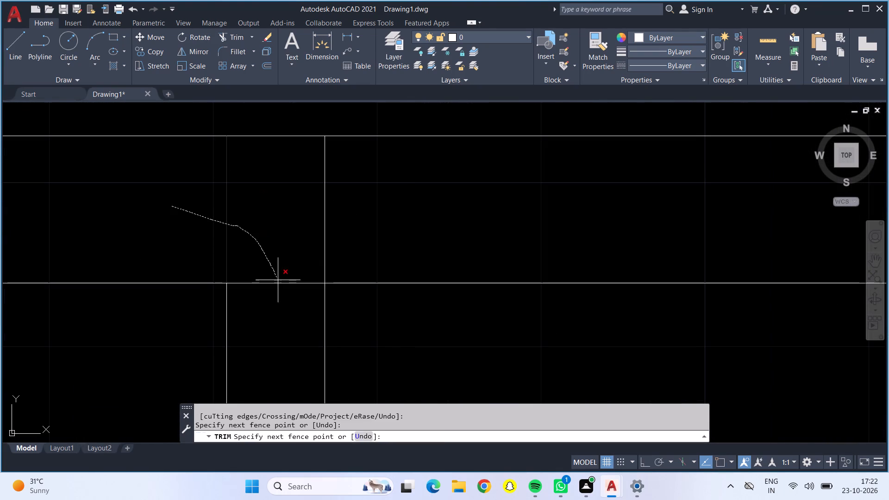
{"action": "left_click_drag", "start_coordinate": [279, 283], "coordinate": [326, 225]}
{"action": "scroll", "coordinate": [325, 229], "scroll_direction": "down", "scroll_amount": 2}
{"action": "scroll", "coordinate": [325, 231], "scroll_direction": "up", "scroll_amount": 1}
{"action": "scroll", "coordinate": [325, 232], "scroll_direction": "down", "scroll_amount": 3}
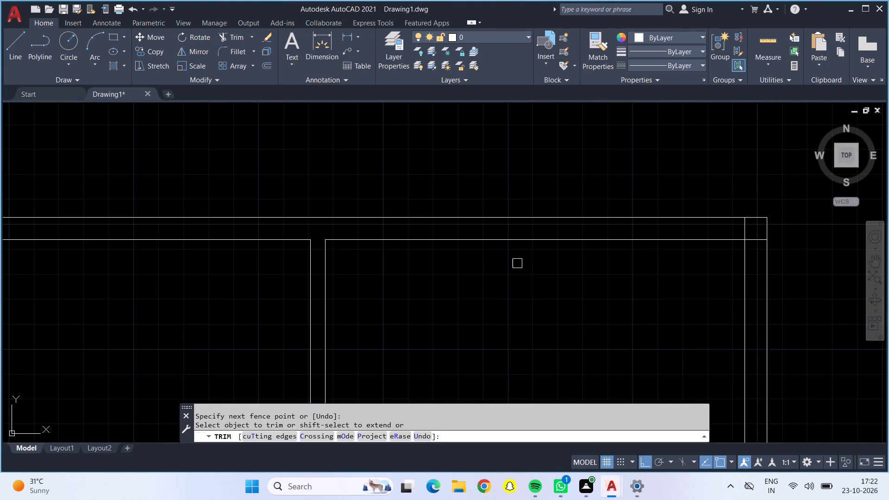
Trim the inner wall lines overrunning into the outer wall thickness at the second plan's top-right corner.
{"action": "middle_click_drag", "start_coordinate": [517, 263], "coordinate": [165, 277]}
{"action": "scroll", "coordinate": [397, 247], "scroll_direction": "up", "scroll_amount": 5}
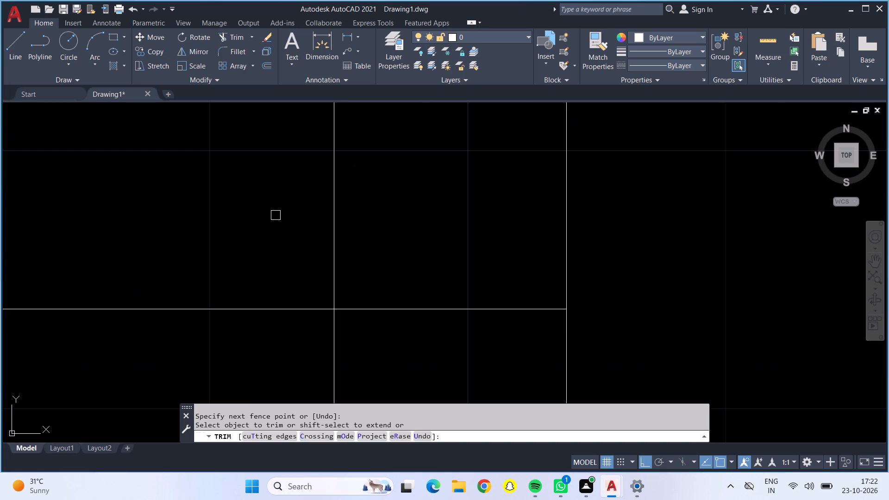
{"action": "left_click_drag", "start_coordinate": [275, 213], "coordinate": [432, 325]}
{"action": "scroll", "coordinate": [426, 306], "scroll_direction": "down", "scroll_amount": 1}
{"action": "scroll", "coordinate": [426, 306], "scroll_direction": "up", "scroll_amount": 1}
{"action": "scroll", "coordinate": [426, 306], "scroll_direction": "down", "scroll_amount": 1}
{"action": "scroll", "coordinate": [426, 306], "scroll_direction": "up", "scroll_amount": 1}
{"action": "scroll", "coordinate": [426, 306], "scroll_direction": "down", "scroll_amount": 5}
{"action": "scroll", "coordinate": [427, 310], "scroll_direction": "up", "scroll_amount": 1}
{"action": "scroll", "coordinate": [427, 310], "scroll_direction": "down", "scroll_amount": 2}
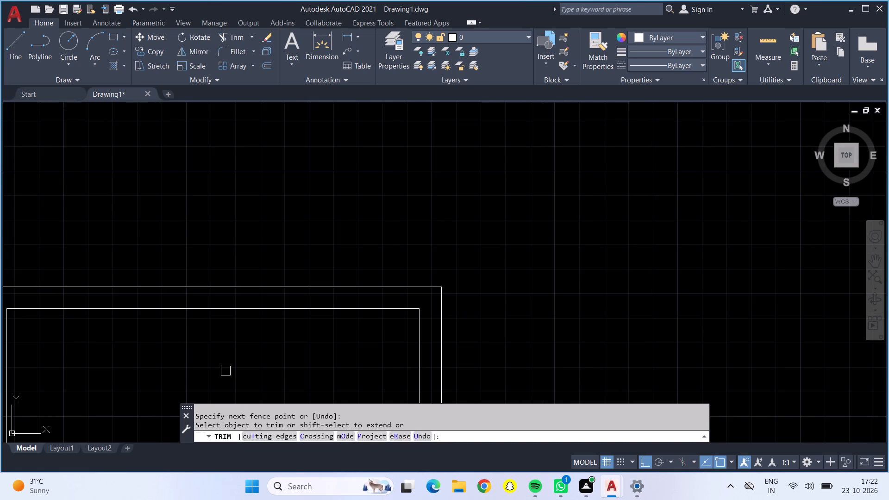
Trim the inner wall lines overrunning into the outer wall thickness at the second plan's top-left corner.
{"action": "scroll", "coordinate": [224, 369], "scroll_direction": "down", "scroll_amount": 1}
{"action": "middle_click_drag", "start_coordinate": [39, 352], "coordinate": [326, 336]}
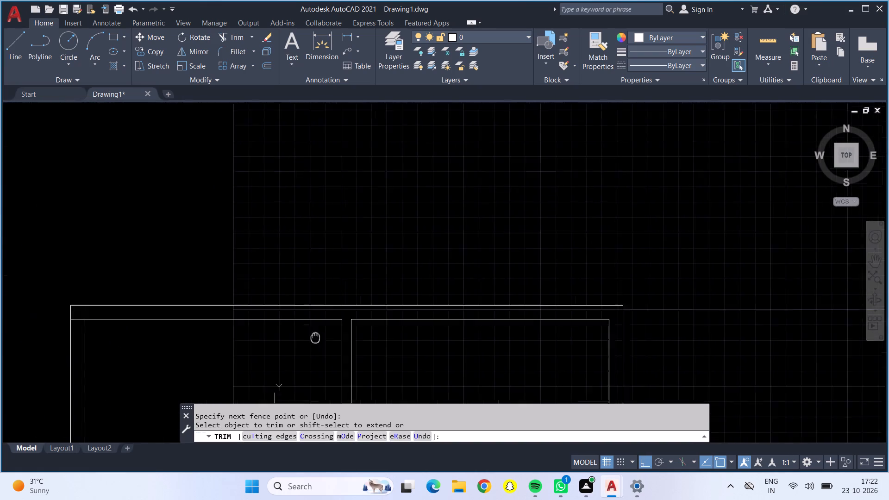
{"action": "middle_click_drag", "start_coordinate": [326, 336], "coordinate": [442, 317]}
{"action": "scroll", "coordinate": [213, 300], "scroll_direction": "up", "scroll_amount": 1}
{"action": "scroll", "coordinate": [213, 300], "scroll_direction": "down", "scroll_amount": 1}
{"action": "scroll", "coordinate": [213, 300], "scroll_direction": "up", "scroll_amount": 3}
{"action": "left_click_drag", "start_coordinate": [231, 239], "coordinate": [278, 265]}
{"action": "scroll", "coordinate": [279, 265], "scroll_direction": "down", "scroll_amount": 1}
{"action": "scroll", "coordinate": [279, 265], "scroll_direction": "up", "scroll_amount": 1}
{"action": "scroll", "coordinate": [279, 265], "scroll_direction": "down", "scroll_amount": 1}
{"action": "scroll", "coordinate": [279, 265], "scroll_direction": "up", "scroll_amount": 1}
{"action": "scroll", "coordinate": [279, 265], "scroll_direction": "down", "scroll_amount": 1}
{"action": "scroll", "coordinate": [351, 342], "scroll_direction": "down", "scroll_amount": 2}
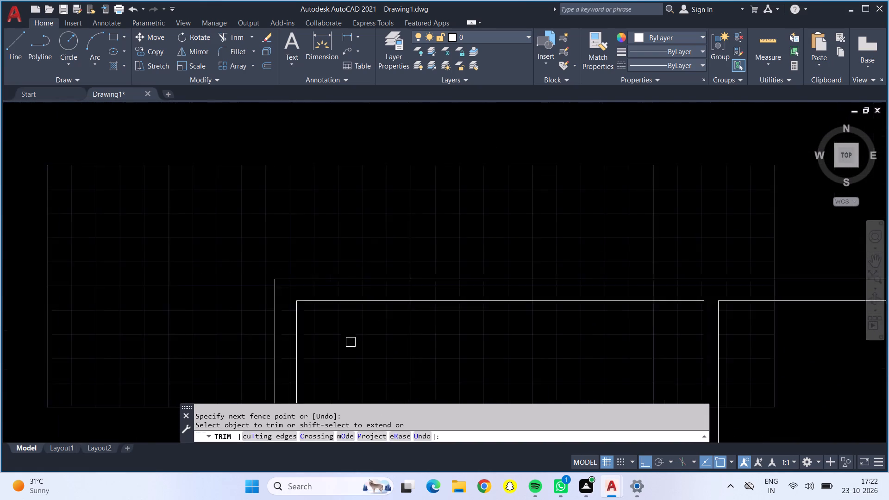
Quick-measure the dimensions of the L-shaped space along the bottom of the second plan.
{"action": "scroll", "coordinate": [351, 342], "scroll_direction": "down", "scroll_amount": 1}
{"action": "middle_click_drag", "start_coordinate": [373, 344], "coordinate": [278, 178]}
{"action": "scroll", "coordinate": [282, 188], "scroll_direction": "down", "scroll_amount": 1}
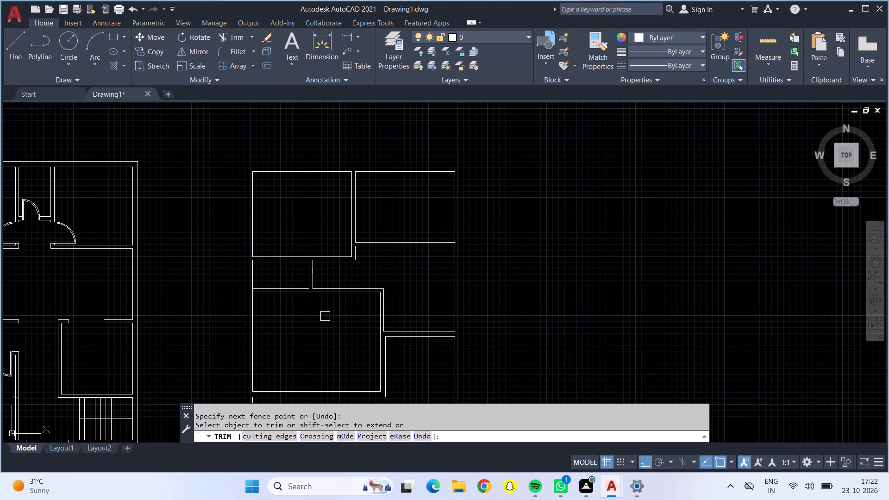
{"action": "middle_click_drag", "start_coordinate": [326, 325], "coordinate": [267, 216]}
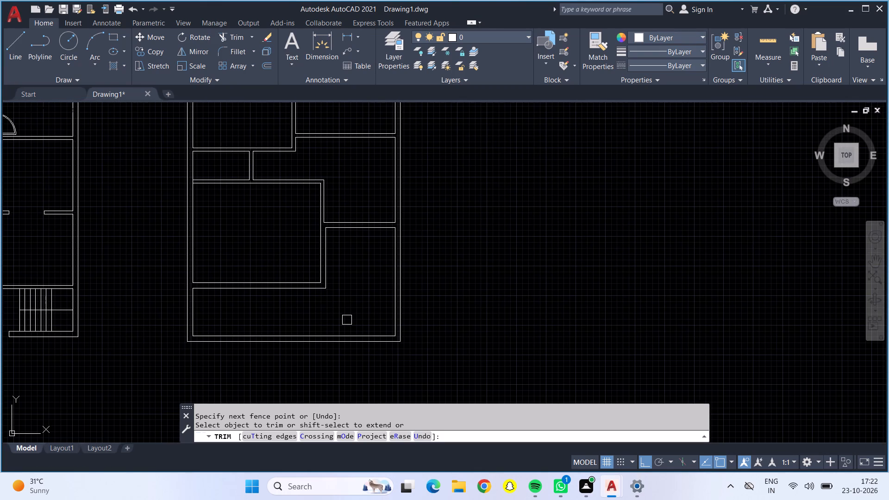
{"action": "left_click", "coordinate": [769, 35]}
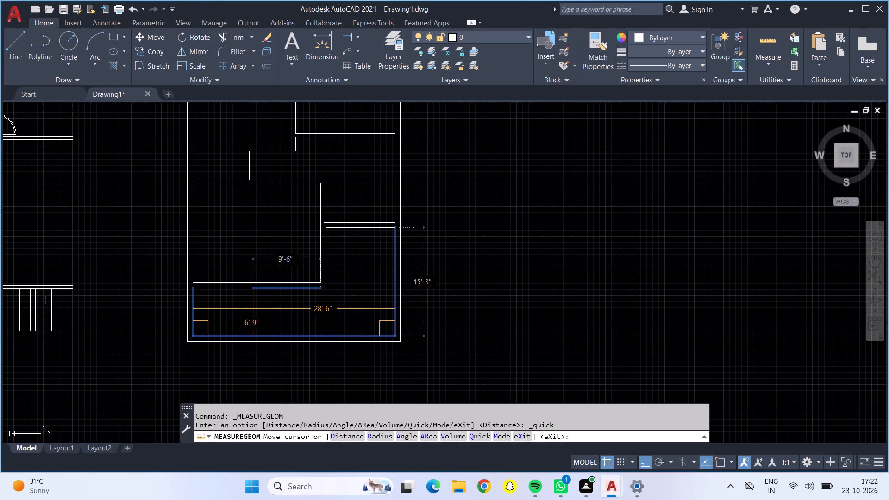
{"action": "key", "text": "Escape"}
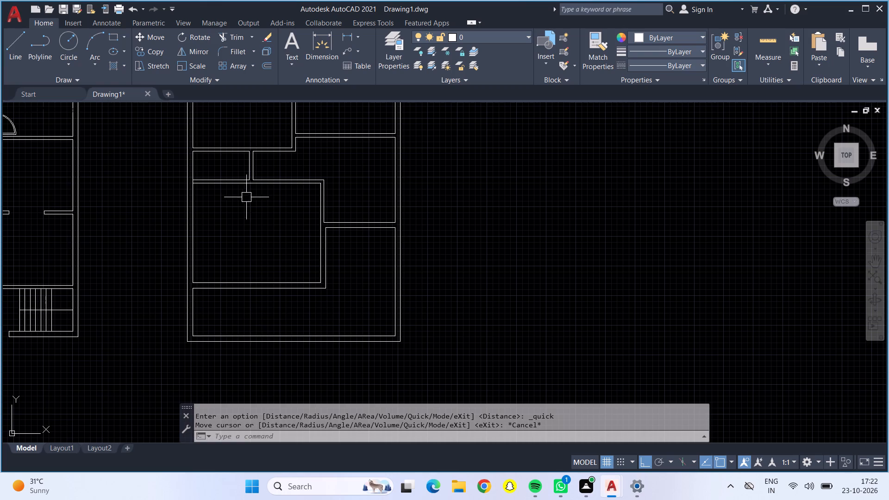
Draw a vertical line from the large left room's outer top-right wall corner up to the upper-right room's lower wall face.
{"action": "middle_click_drag", "start_coordinate": [243, 199], "coordinate": [238, 262]}
{"action": "scroll", "coordinate": [238, 262], "scroll_direction": "down", "scroll_amount": 1}
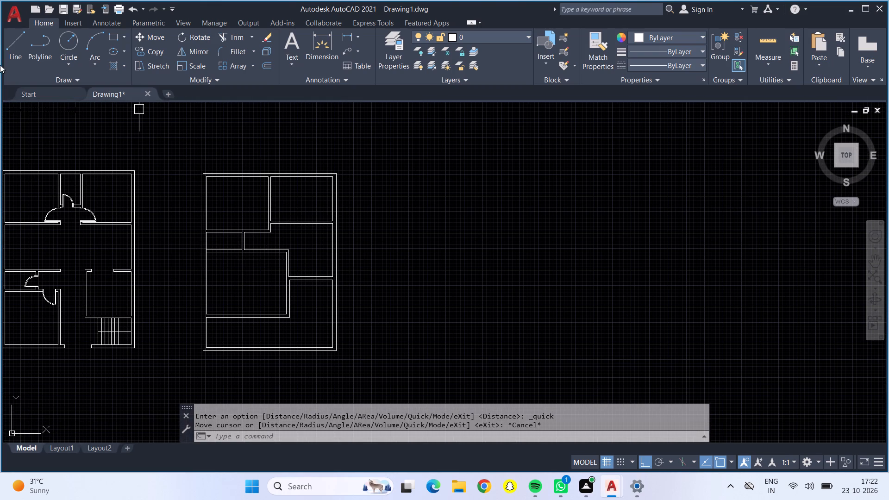
{"action": "left_click", "coordinate": [23, 50]}
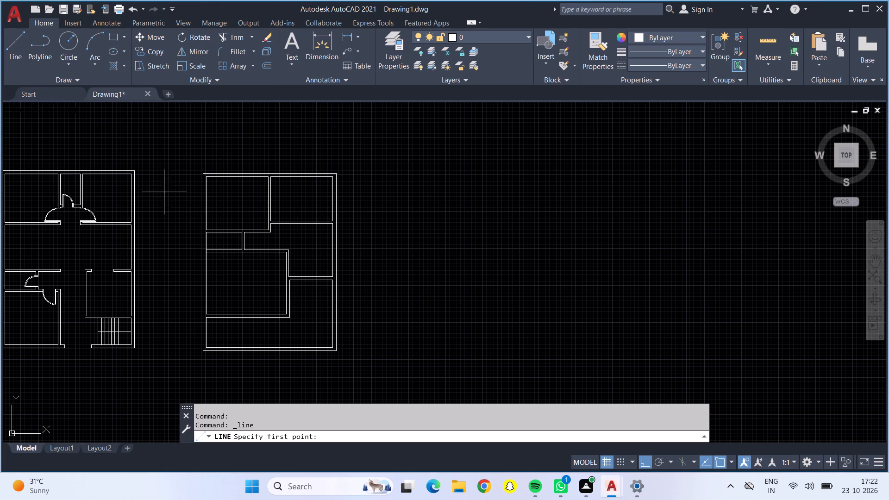
{"action": "scroll", "coordinate": [270, 231], "scroll_direction": "up", "scroll_amount": 4}
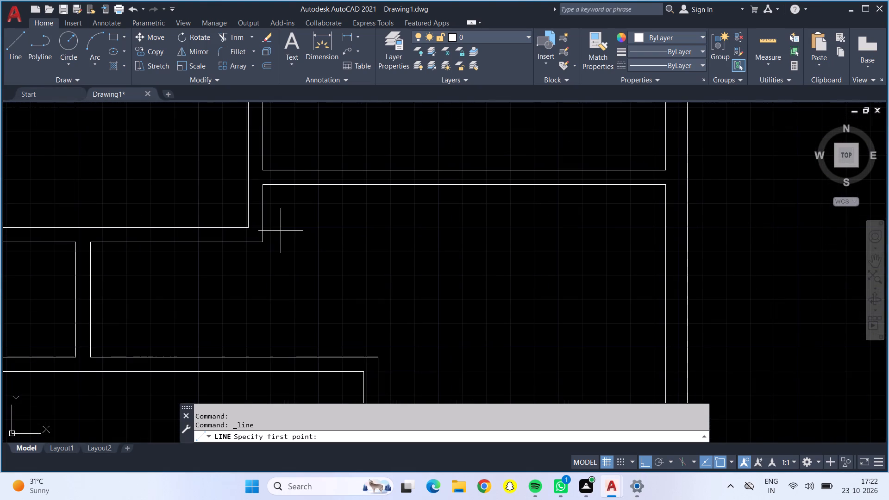
{"action": "scroll", "coordinate": [304, 234], "scroll_direction": "down", "scroll_amount": 2}
{"action": "middle_click_drag", "start_coordinate": [313, 247], "coordinate": [277, 248]}
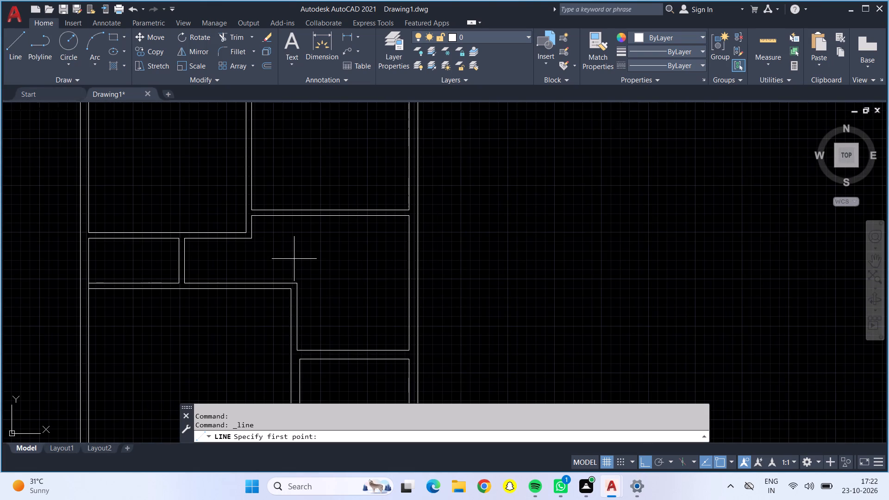
{"action": "left_click_drag", "start_coordinate": [293, 287], "coordinate": [290, 275]}
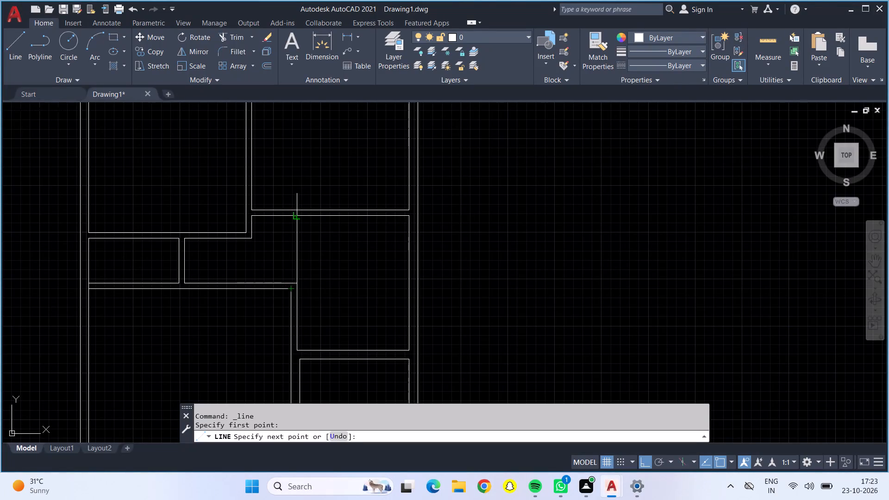
{"action": "left_click", "coordinate": [295, 214]}
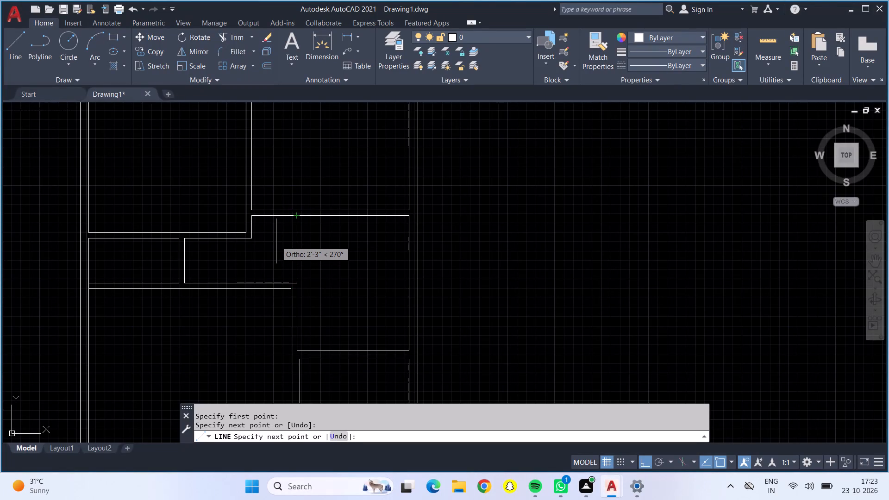
{"action": "key", "text": "grave"}
{"action": "key", "text": "Escape"}
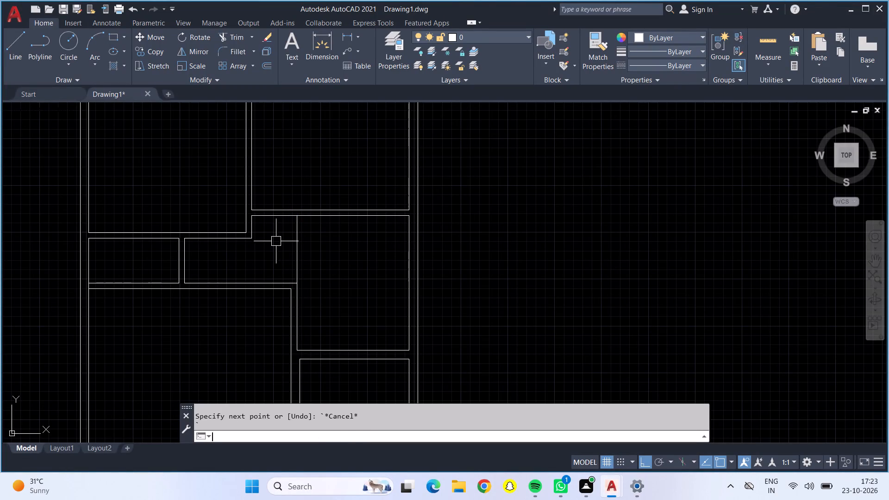
Offset the new vertical line 6" to the left to form a partition.
{"action": "key", "text": "o"}
{"action": "key", "text": "Return"}
{"action": "type", "text": "6\""}
{"action": "key", "text": "Return"}
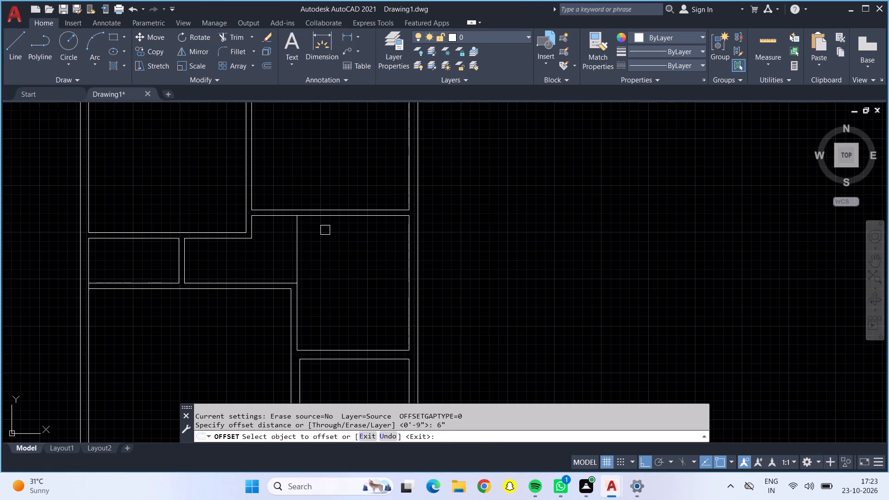
{"action": "left_click", "coordinate": [294, 256]}
{"action": "left_click", "coordinate": [279, 254]}
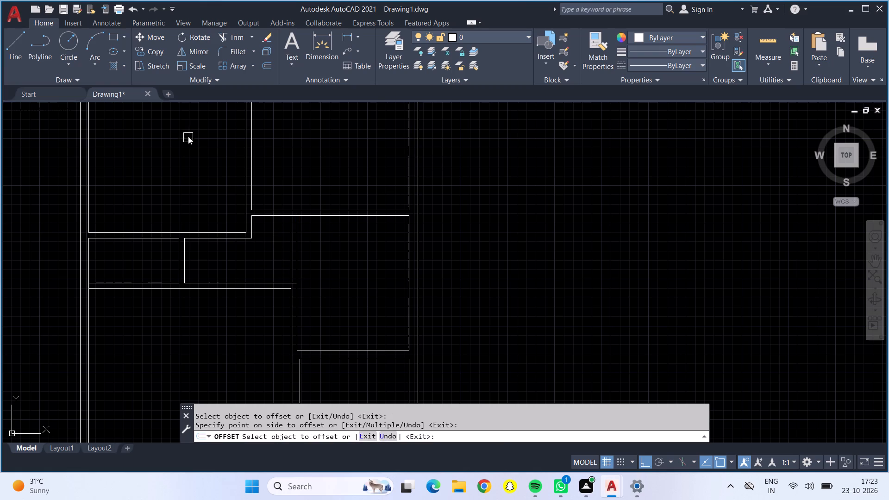
Trim the wall-line segments crossing the new 6" partition at its upper end and at the large left room's top-right corner.
{"action": "left_click", "coordinate": [225, 35]}
{"action": "scroll", "coordinate": [283, 209], "scroll_direction": "up", "scroll_amount": 2}
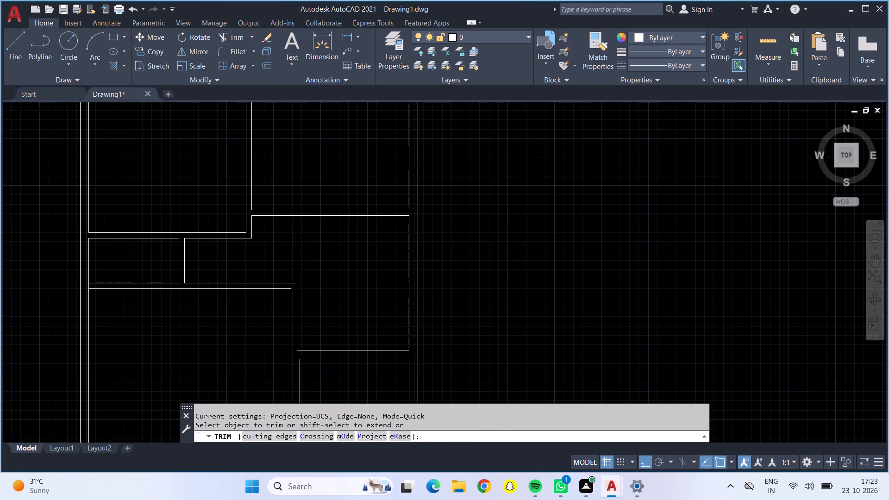
{"action": "scroll", "coordinate": [283, 209], "scroll_direction": "up", "scroll_amount": 2}
{"action": "left_click", "coordinate": [343, 249]}
{"action": "scroll", "coordinate": [343, 249], "scroll_direction": "up", "scroll_amount": 1}
{"action": "scroll", "coordinate": [343, 249], "scroll_direction": "down", "scroll_amount": 3}
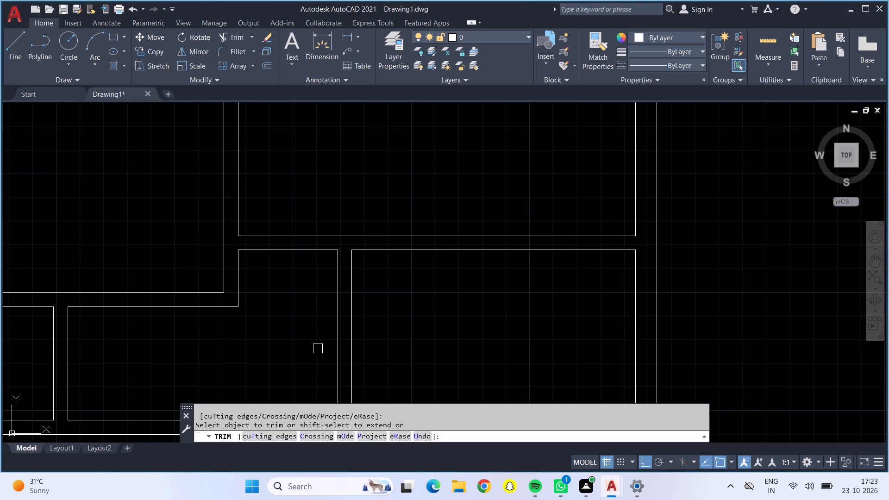
{"action": "scroll", "coordinate": [307, 333], "scroll_direction": "down", "scroll_amount": 1}
{"action": "middle_click_drag", "start_coordinate": [305, 328], "coordinate": [256, 164]}
{"action": "scroll", "coordinate": [268, 229], "scroll_direction": "up", "scroll_amount": 6}
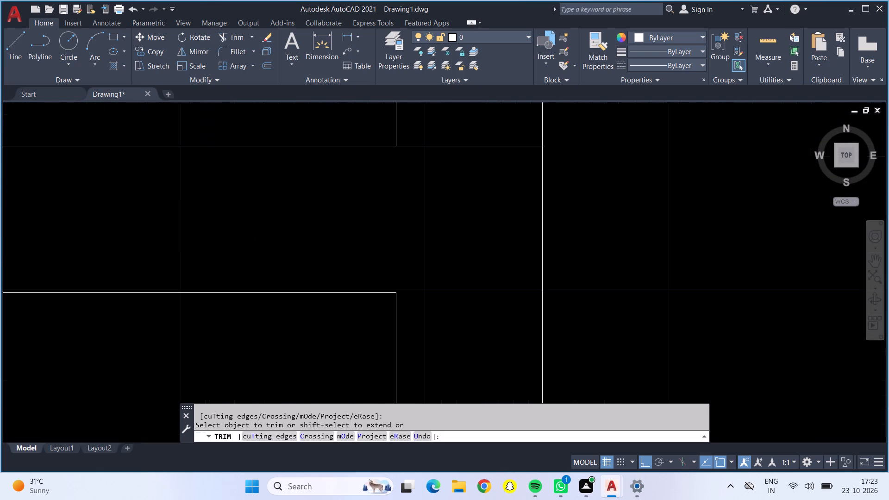
{"action": "left_click", "coordinate": [418, 149]}
{"action": "scroll", "coordinate": [422, 150], "scroll_direction": "down", "scroll_amount": 1}
{"action": "scroll", "coordinate": [421, 150], "scroll_direction": "up", "scroll_amount": 1}
{"action": "scroll", "coordinate": [421, 150], "scroll_direction": "down", "scroll_amount": 6}
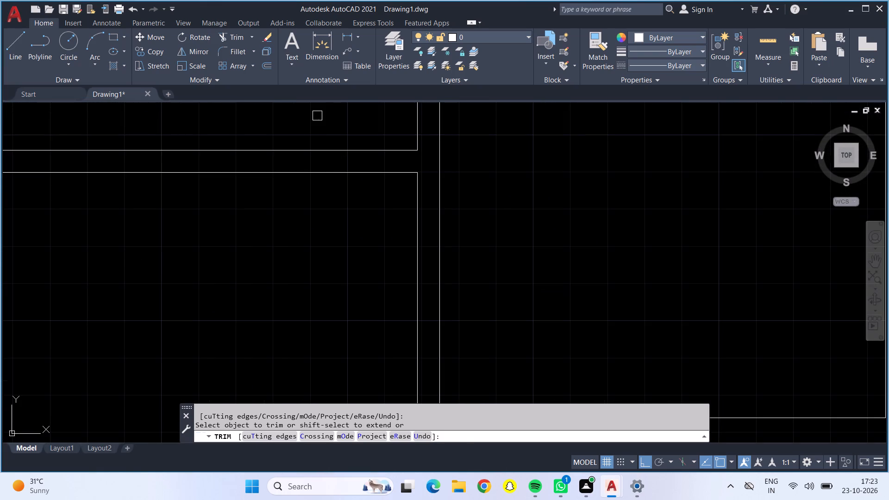
{"action": "middle_click_drag", "start_coordinate": [317, 115], "coordinate": [364, 277]}
{"action": "scroll", "coordinate": [364, 277], "scroll_direction": "down", "scroll_amount": 2}
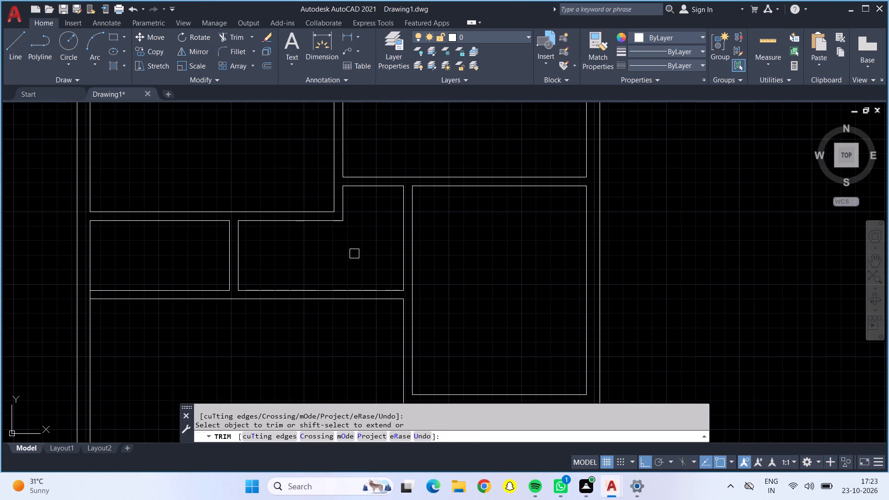
{"action": "key", "text": "Escape"}
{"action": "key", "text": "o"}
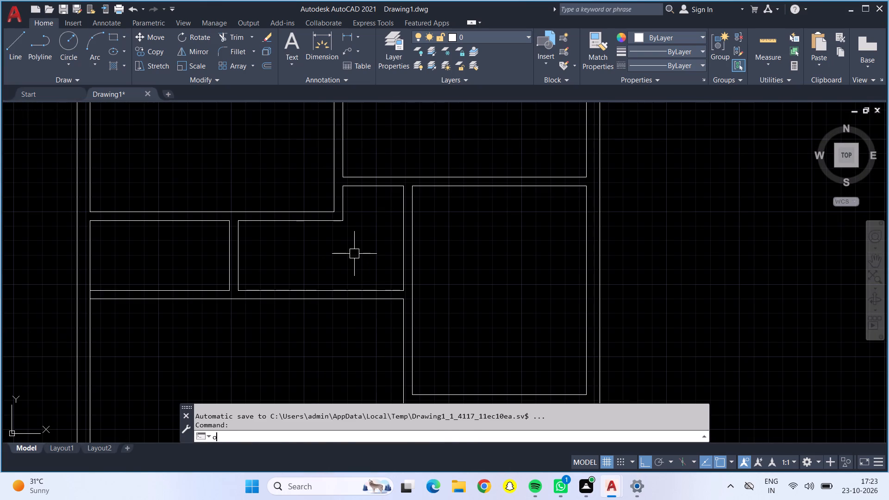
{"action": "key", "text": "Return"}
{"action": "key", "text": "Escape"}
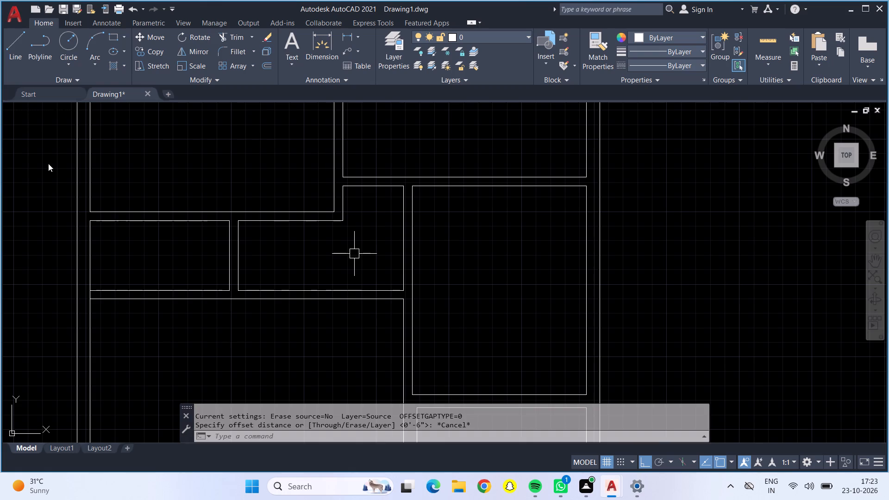
Draw a 2'5" door opening across the partition between the two small middle rooms, starting 6" below the left room's top-right corner.
{"action": "left_click_drag", "start_coordinate": [19, 41], "coordinate": [13, 31]}
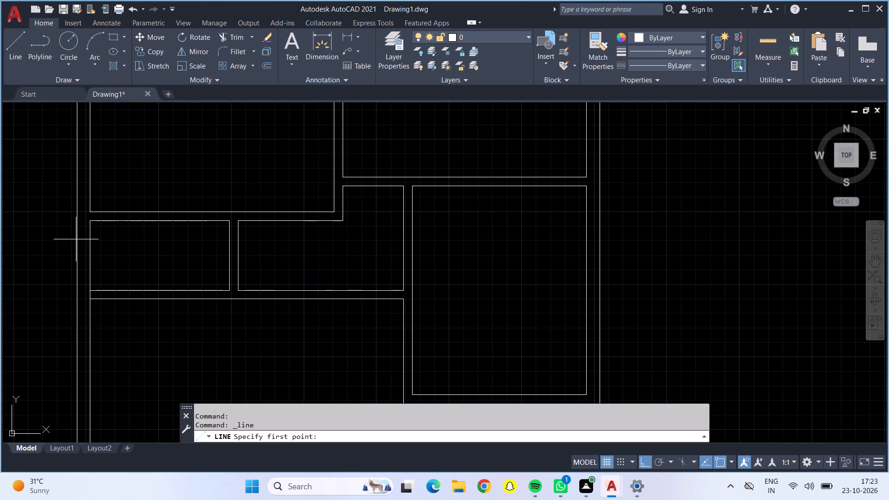
{"action": "scroll", "coordinate": [220, 220], "scroll_direction": "up", "scroll_amount": 3}
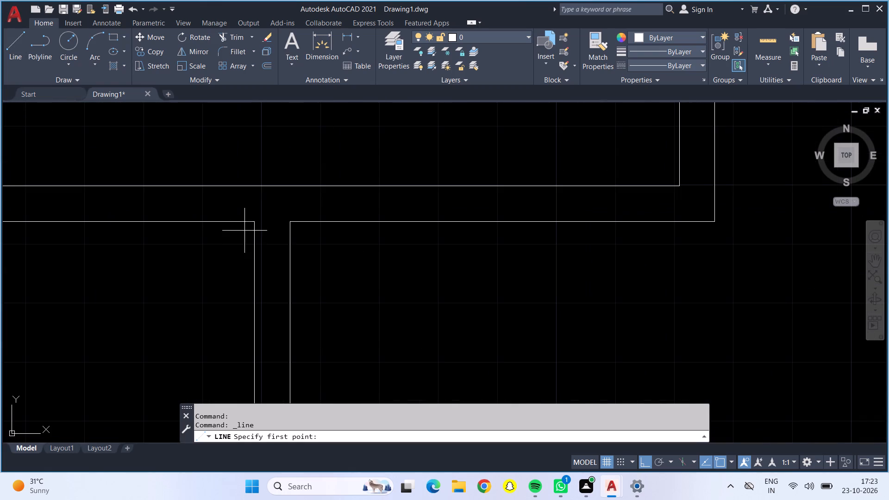
{"action": "left_click", "coordinate": [253, 222]}
{"action": "middle_click_drag", "start_coordinate": [257, 268], "coordinate": [249, 187]}
{"action": "type", "text": "6\""}
{"action": "key", "text": "Return"}
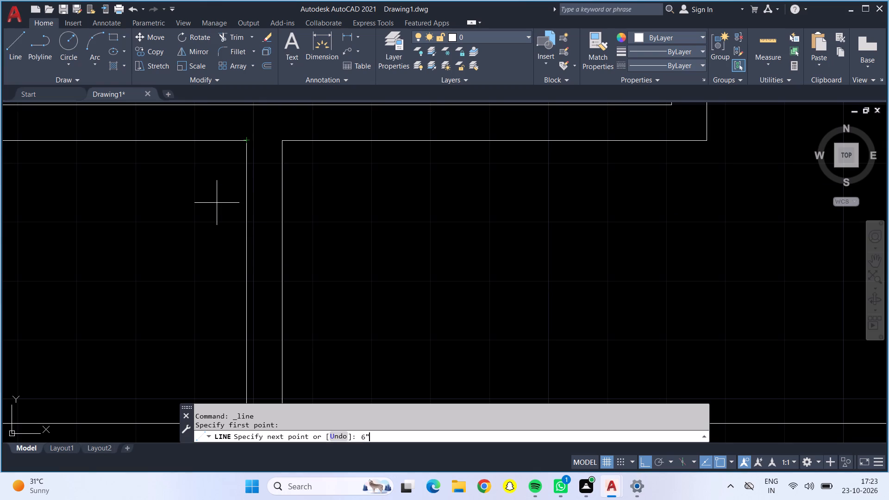
{"action": "left_click", "coordinate": [281, 176]}
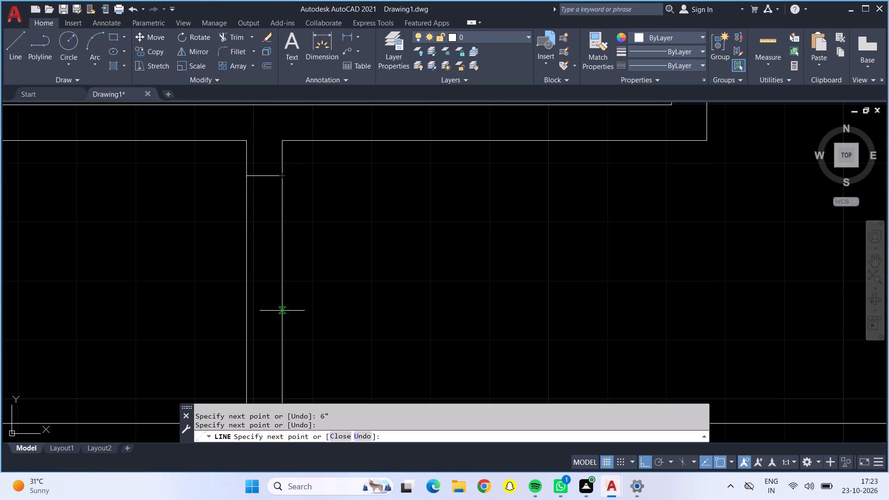
{"action": "type", "text": "2'5\""}
{"action": "key", "text": "Return"}
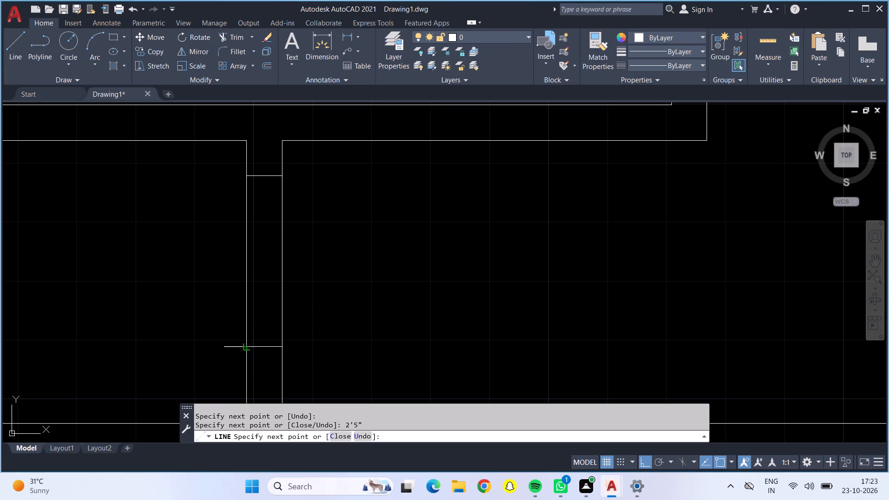
{"action": "left_click_drag", "start_coordinate": [249, 348], "coordinate": [243, 337]}
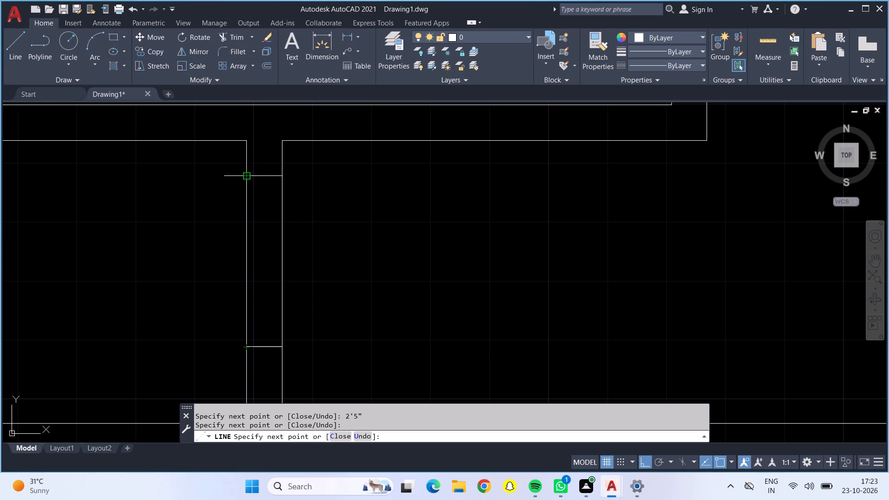
Draw a 2'5" door-leaf line from the opening's upper jamb leftward into the small left room.
{"action": "left_click", "coordinate": [244, 175]}
{"action": "key", "text": "2"}
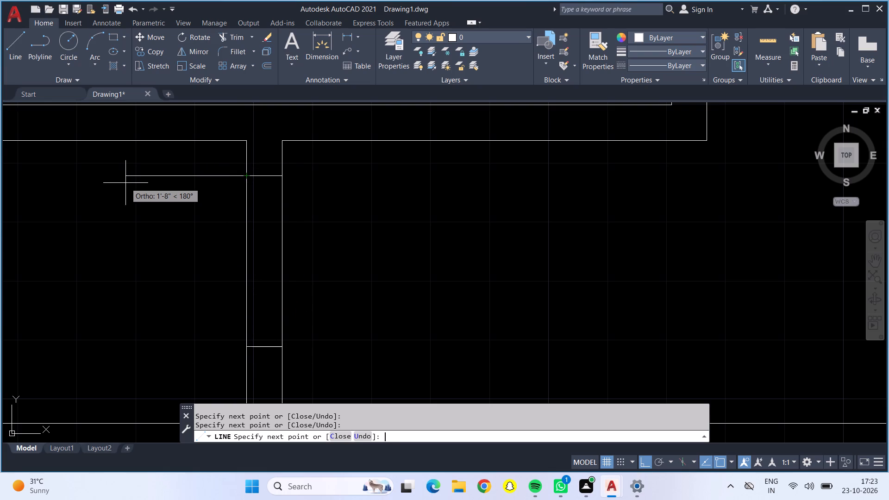
{"action": "type", "text": "'5\""}
{"action": "key", "text": "Return"}
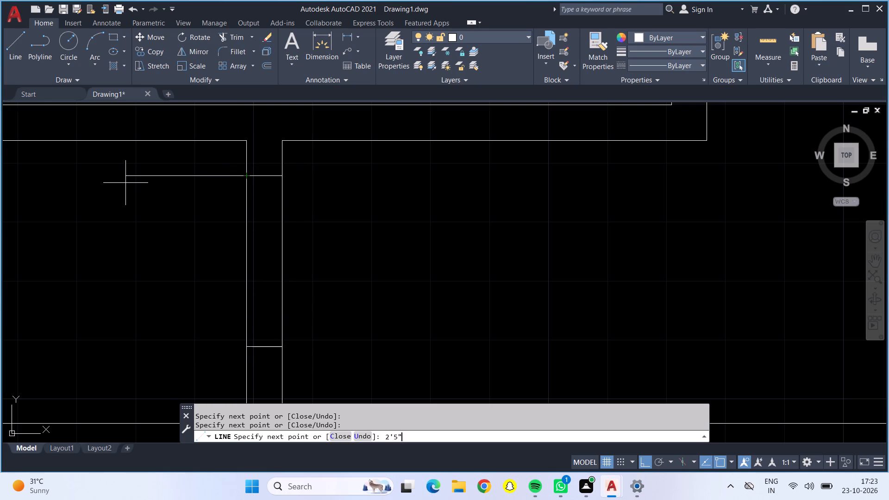
{"action": "key", "text": "Return"}
Draw a 3' door opening across the upper-left room's bottom wall, starting 6" left of its bottom-right inner corner.
{"action": "scroll", "coordinate": [125, 183], "scroll_direction": "down", "scroll_amount": 4}
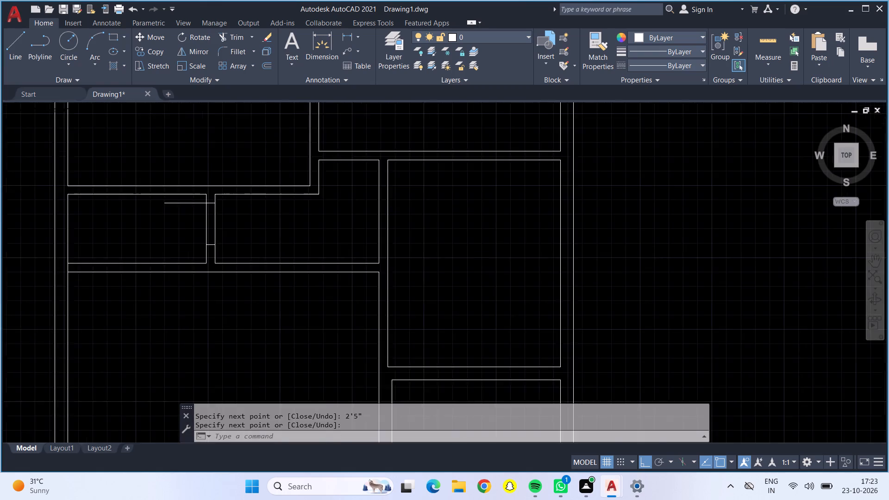
{"action": "middle_click_drag", "start_coordinate": [257, 233], "coordinate": [136, 257]}
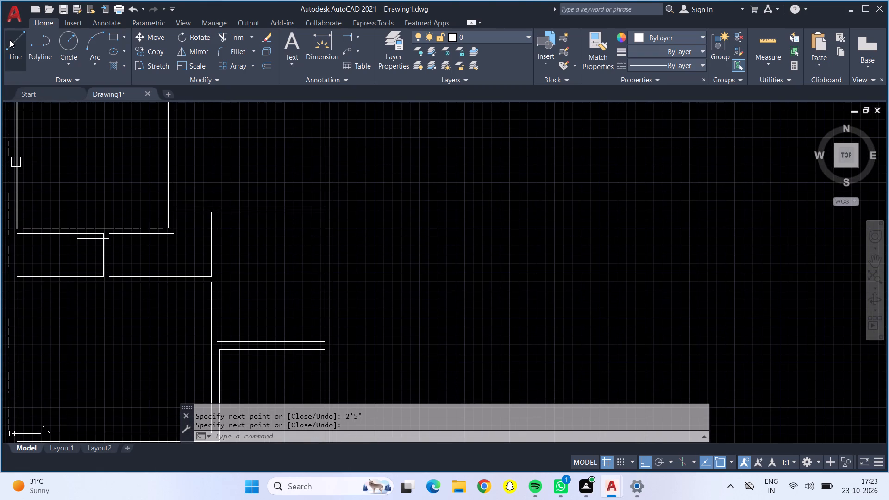
{"action": "left_click", "coordinate": [10, 40]}
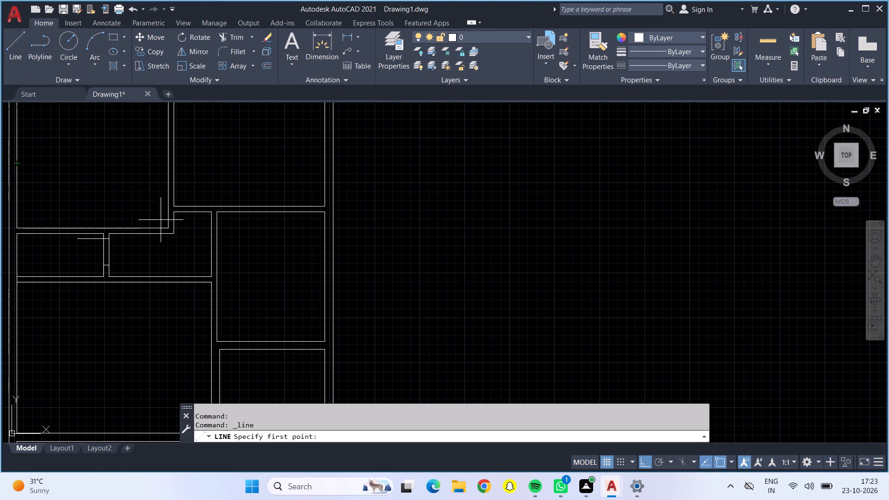
{"action": "scroll", "coordinate": [161, 220], "scroll_direction": "up", "scroll_amount": 5}
{"action": "scroll", "coordinate": [185, 256], "scroll_direction": "down", "scroll_amount": 2}
{"action": "middle_click_drag", "start_coordinate": [183, 254], "coordinate": [250, 244]}
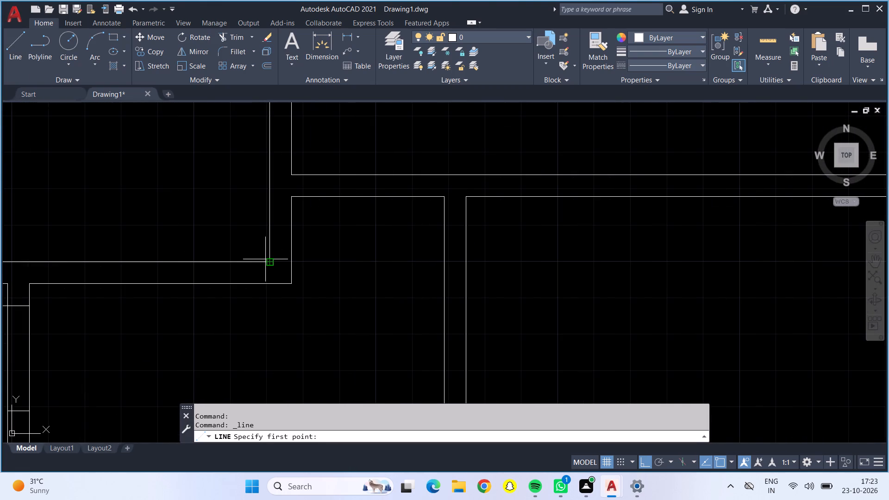
{"action": "left_click_drag", "start_coordinate": [269, 260], "coordinate": [252, 255]}
{"action": "type", "text": "6\""}
{"action": "key", "text": "Return"}
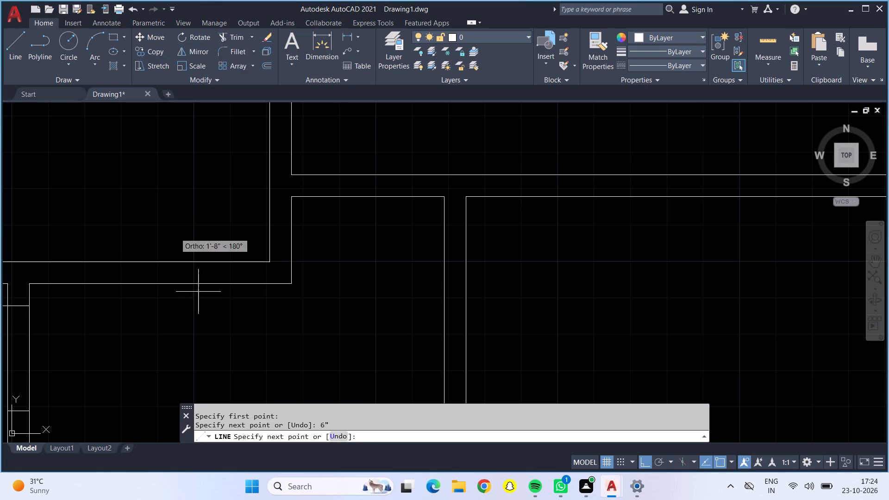
{"action": "left_click", "coordinate": [248, 284]}
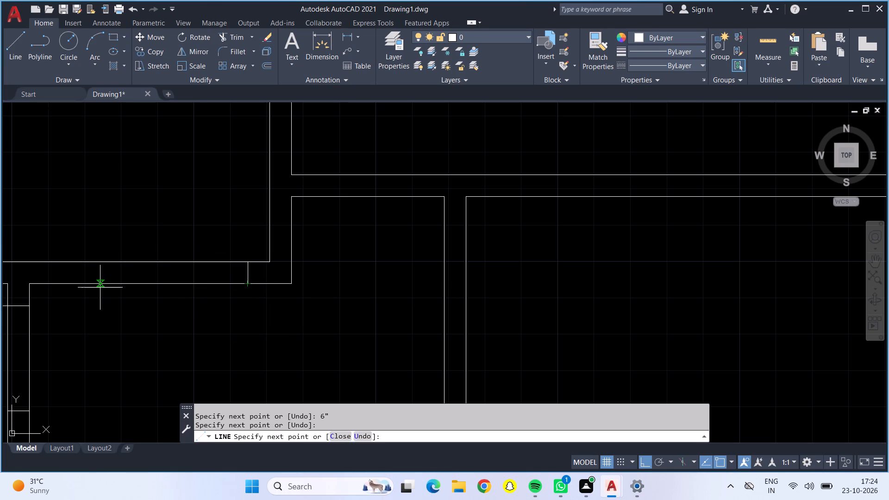
{"action": "type", "text": "3'"}
{"action": "key", "text": "Return"}
{"action": "left_click", "coordinate": [117, 261]}
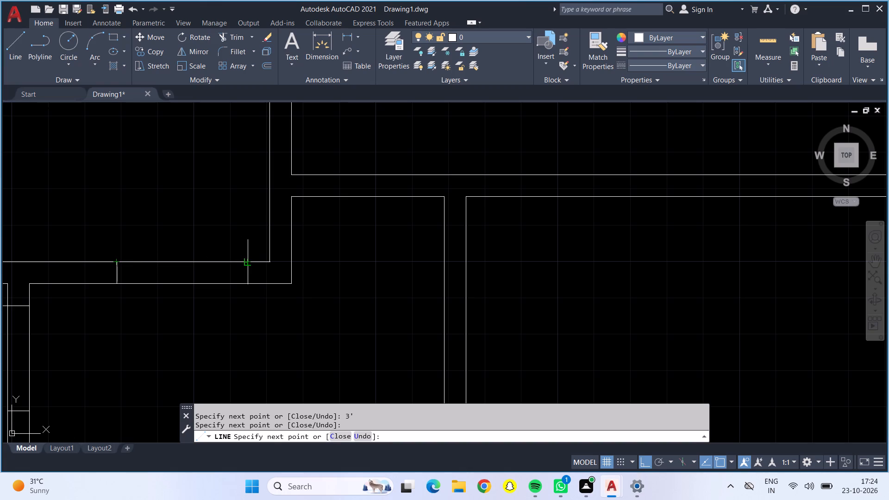
Draw a 3' door-leaf line from the opening's right jamb upward into the upper-left room.
{"action": "left_click_drag", "start_coordinate": [249, 260], "coordinate": [236, 242]}
{"action": "type", "text": "3'"}
{"action": "key", "text": "Return"}
{"action": "key", "text": "Return"}
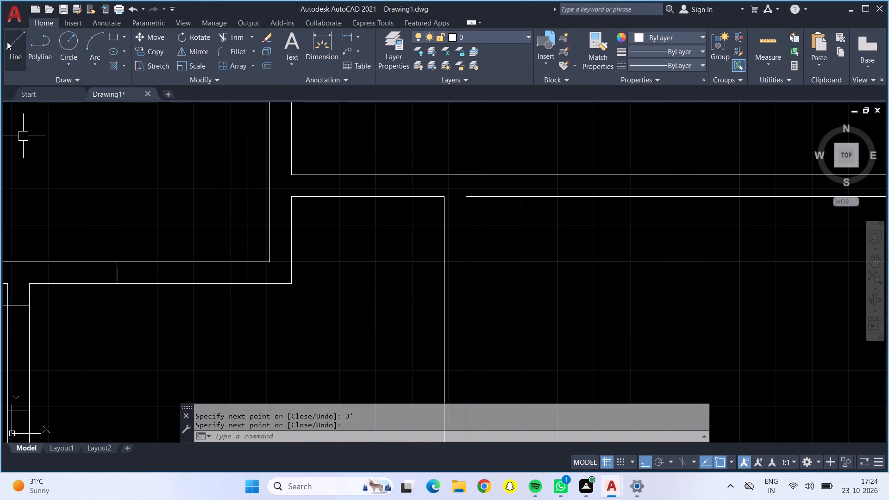
Quick-measure the walls around the passage below the upper-right room.
{"action": "left_click", "coordinate": [14, 48]}
{"action": "scroll", "coordinate": [363, 201], "scroll_direction": "up", "scroll_amount": 1}
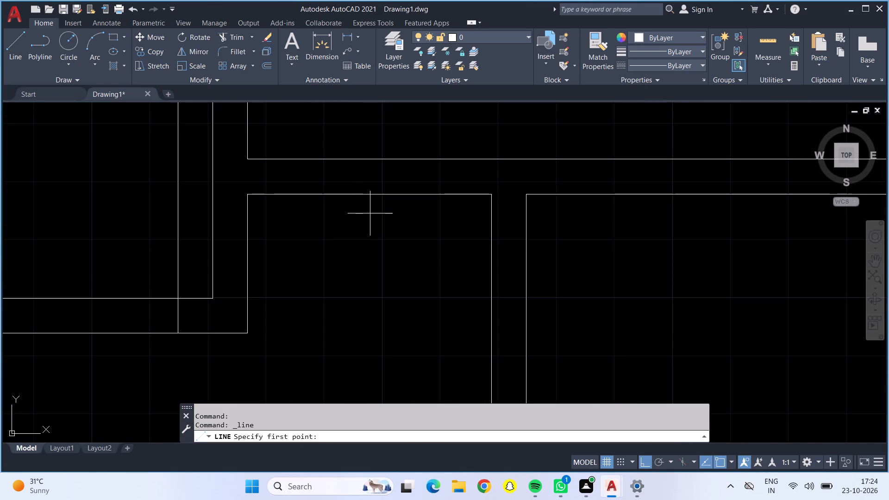
{"action": "middle_click_drag", "start_coordinate": [370, 213], "coordinate": [227, 297]}
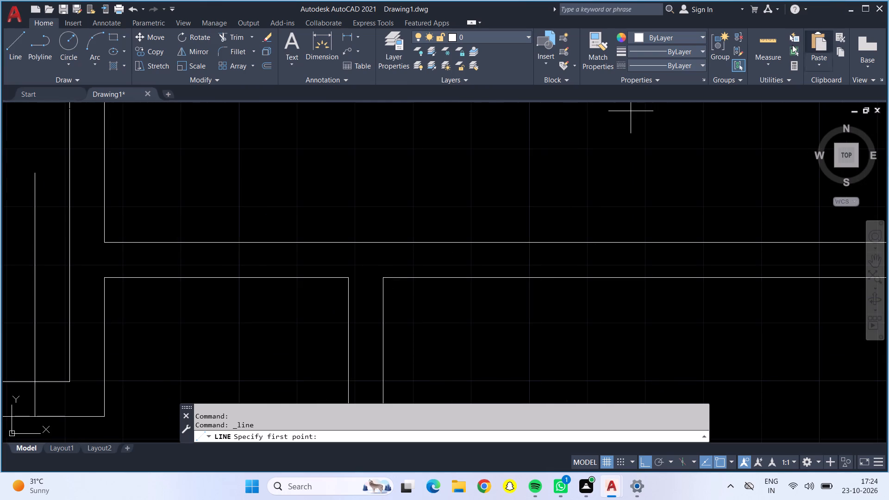
{"action": "left_click", "coordinate": [766, 46]}
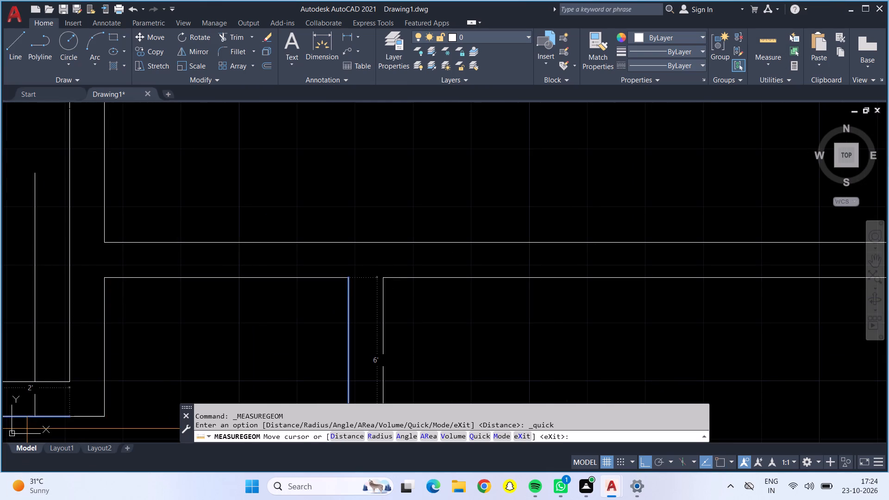
{"action": "key", "text": "grave"}
{"action": "key", "text": "grave"}
{"action": "key", "text": "Escape"}
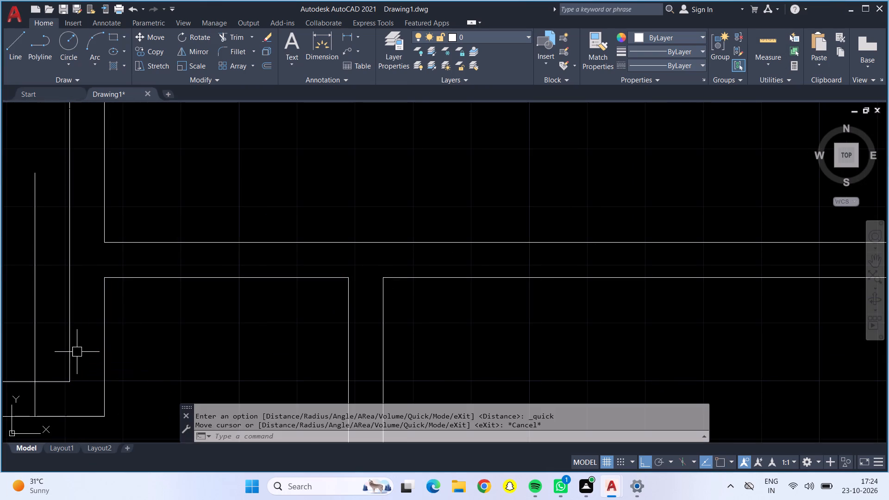
Draw a 3' door opening across the upper-right room's bottom wall, starting 3" left of the passage's top-right corner.
{"action": "left_click", "coordinate": [13, 59]}
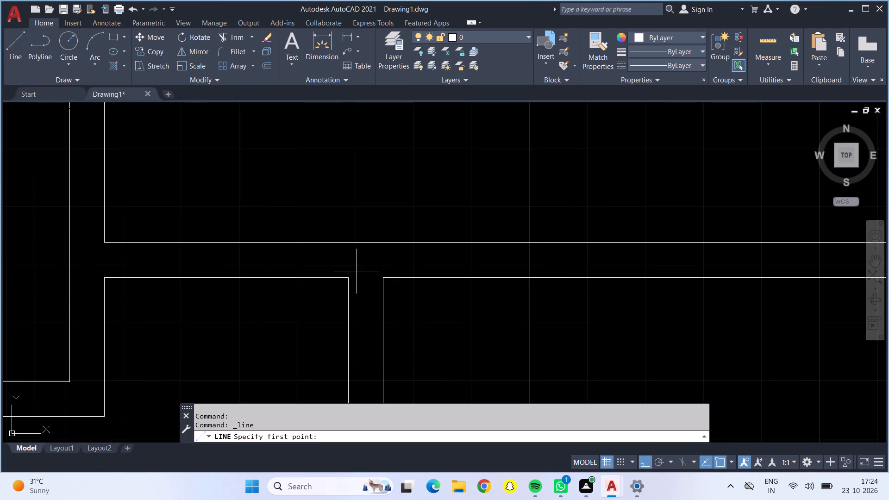
{"action": "left_click", "coordinate": [351, 275]}
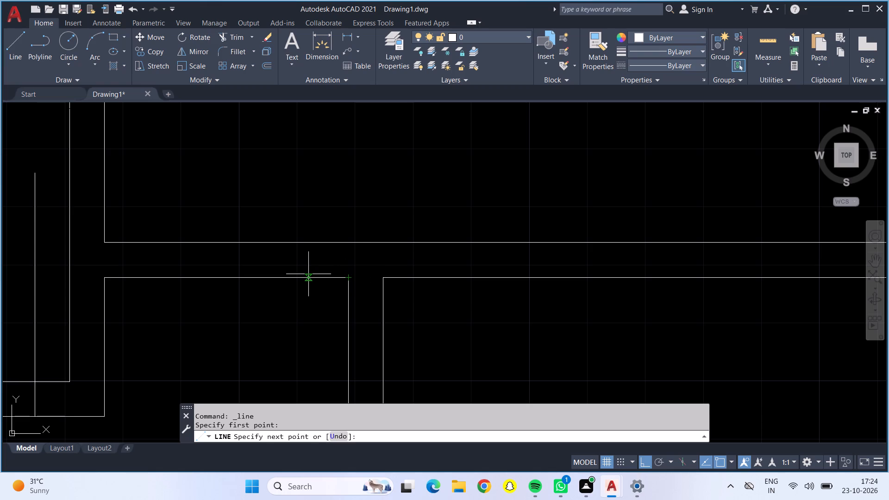
{"action": "type", "text": "3\""}
{"action": "key", "text": "Return"}
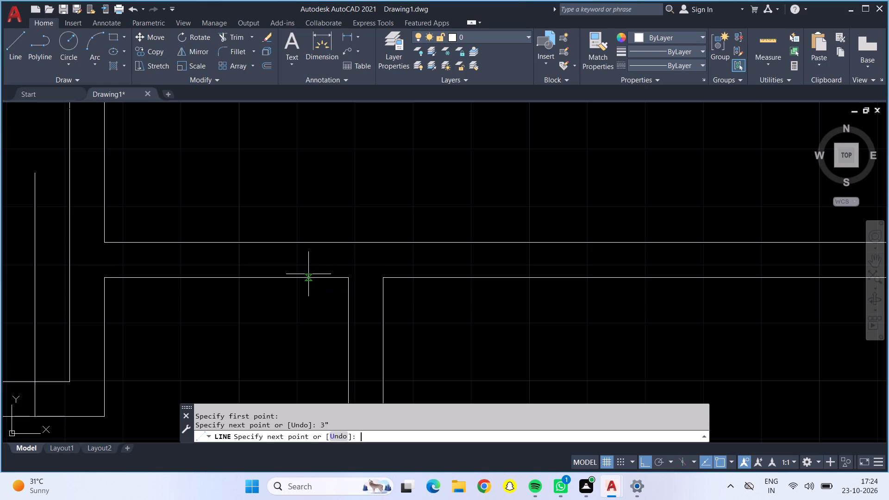
{"action": "left_click", "coordinate": [331, 240]}
{"action": "type", "text": "3'"}
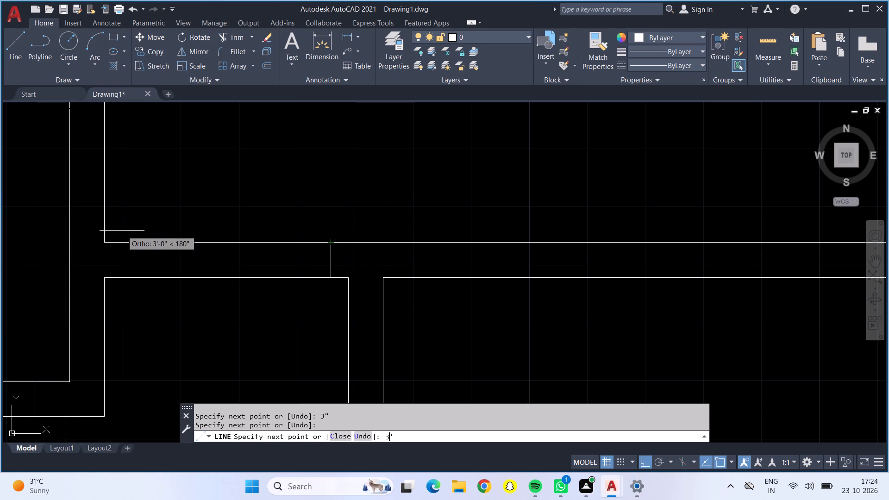
{"action": "key", "text": "Return"}
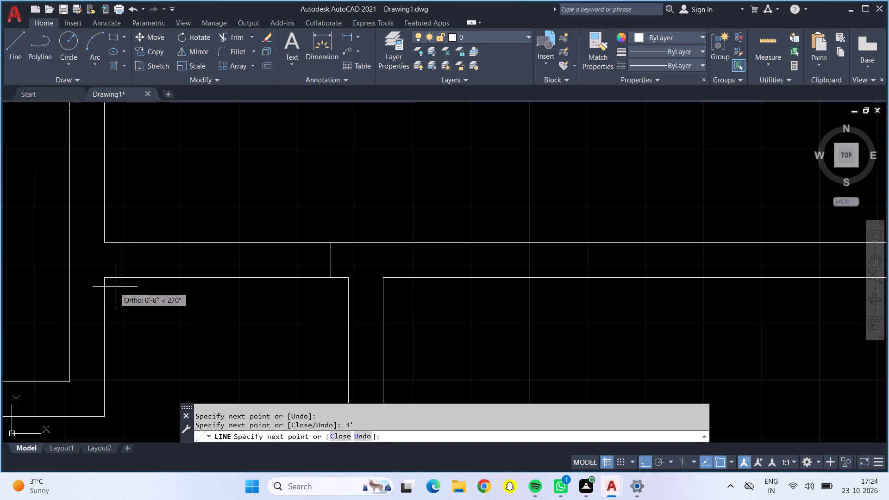
{"action": "left_click", "coordinate": [123, 277]}
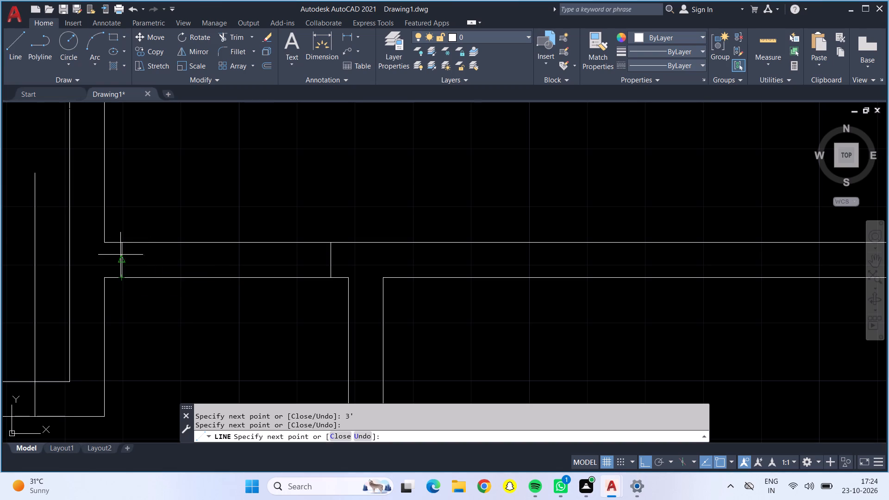
Draw a 3' door-leaf line from the opening's left jamb upward into the upper-right room.
{"action": "left_click", "coordinate": [119, 240]}
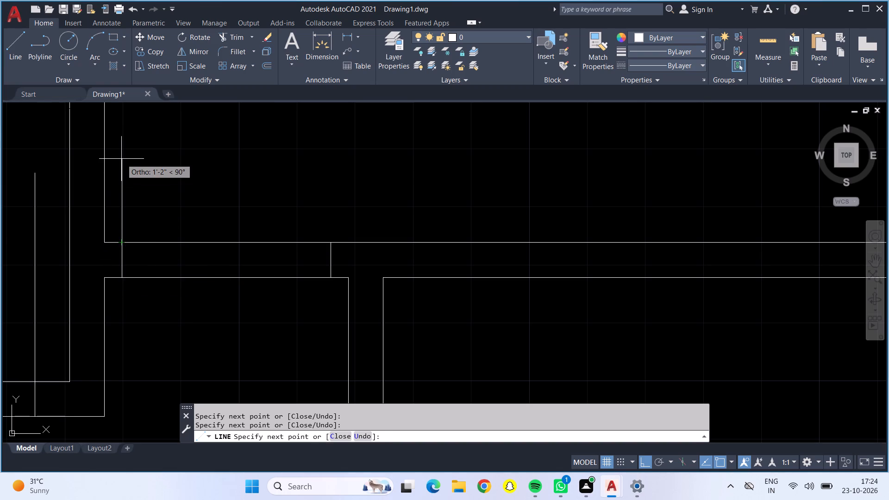
{"action": "type", "text": "3'"}
{"action": "key", "text": "Return"}
{"action": "key", "text": "Return"}
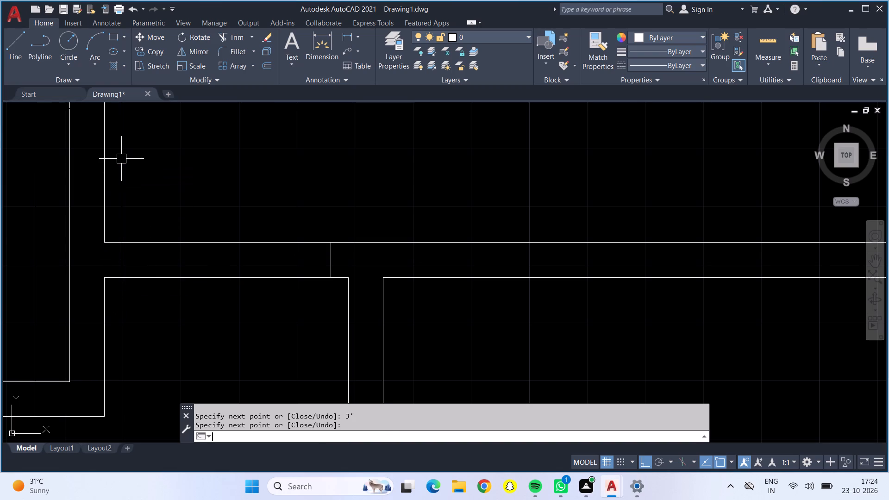
Draw a 4' opening across the wall between the passage and the middle-right room, starting 1' below the passage's top-right corner.
{"action": "scroll", "coordinate": [128, 201], "scroll_direction": "down", "scroll_amount": 2}
{"action": "middle_click_drag", "start_coordinate": [172, 301], "coordinate": [263, 274]}
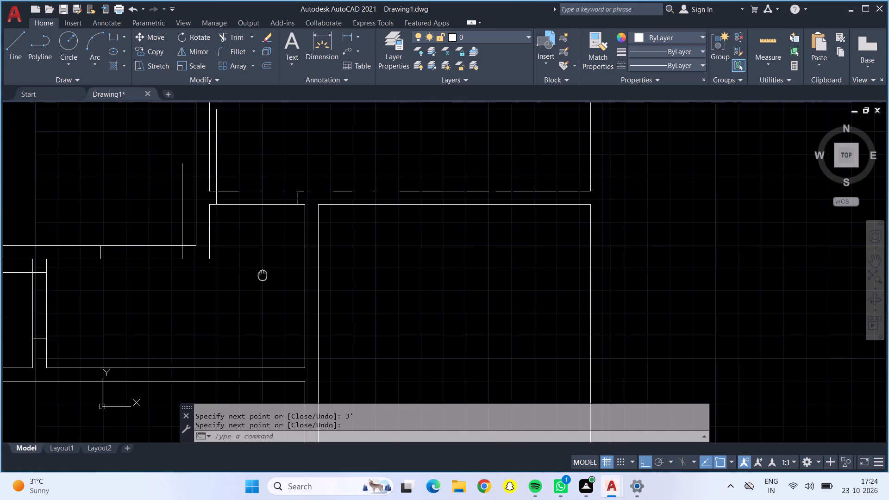
{"action": "middle_click_drag", "start_coordinate": [263, 274], "coordinate": [271, 273]}
{"action": "left_click", "coordinate": [17, 40]}
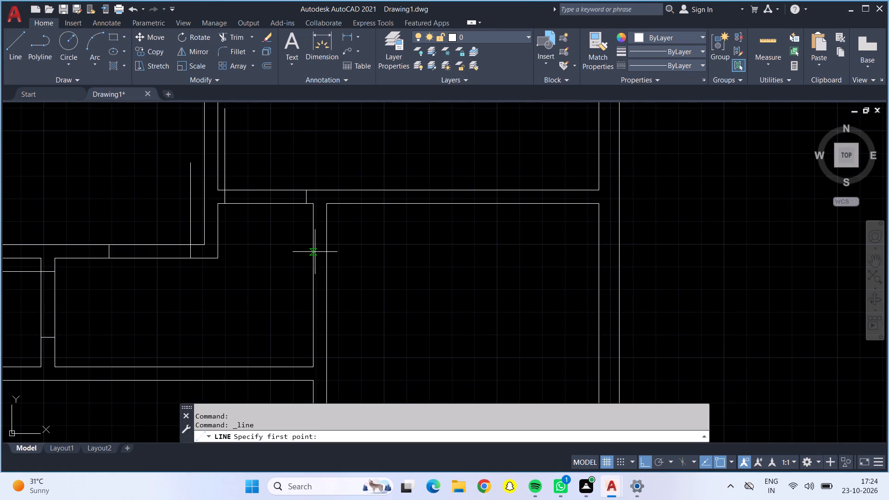
{"action": "scroll", "coordinate": [311, 215], "scroll_direction": "up", "scroll_amount": 3}
{"action": "left_click", "coordinate": [317, 171]}
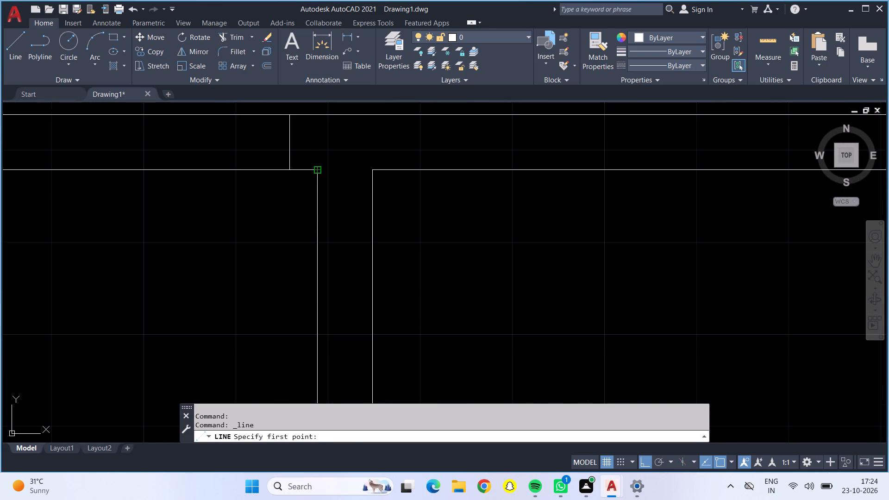
{"action": "type", "text": "1'"}
{"action": "key", "text": "Return"}
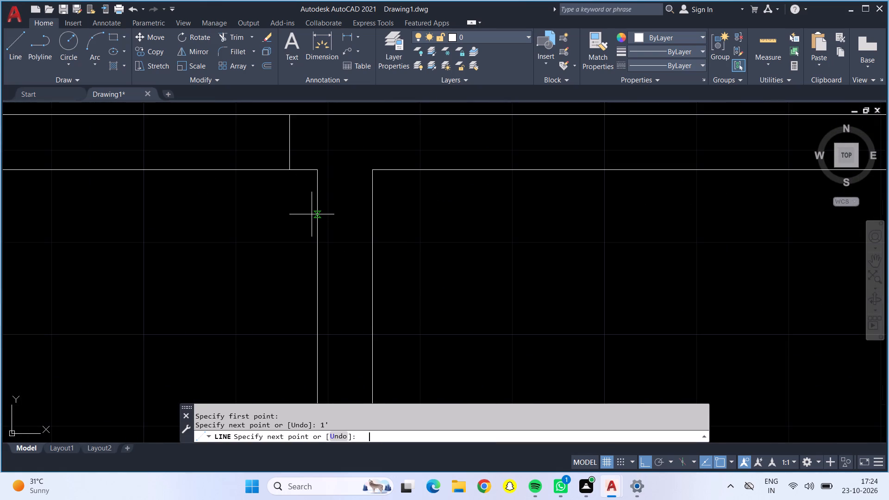
{"action": "left_click", "coordinate": [374, 281]}
{"action": "scroll", "coordinate": [375, 280], "scroll_direction": "down", "scroll_amount": 5}
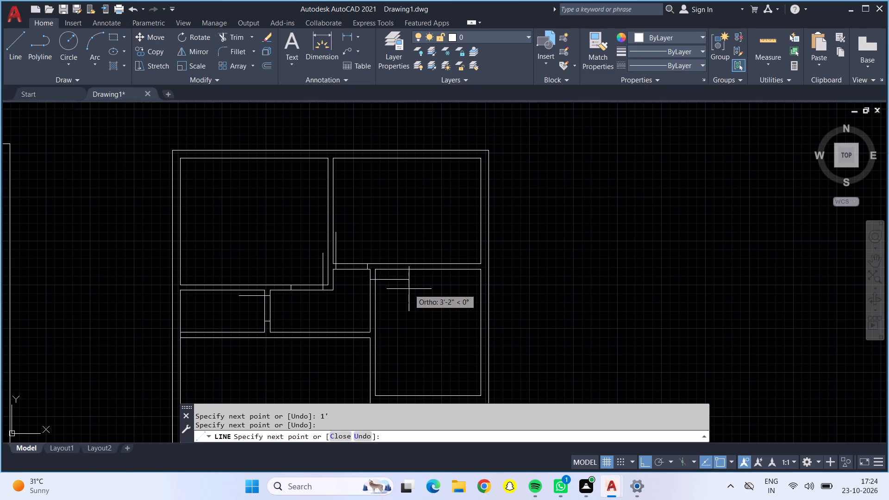
{"action": "scroll", "coordinate": [364, 319], "scroll_direction": "up", "scroll_amount": 3}
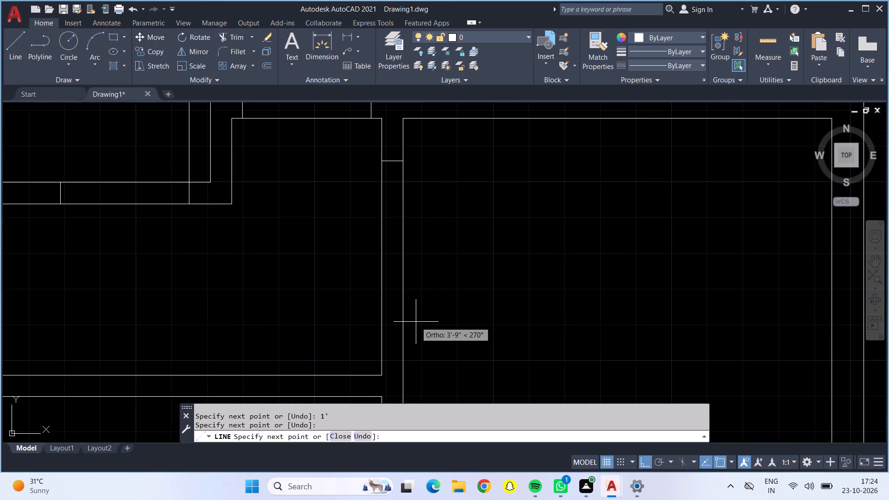
{"action": "middle_click_drag", "start_coordinate": [416, 322], "coordinate": [413, 270]}
{"action": "scroll", "coordinate": [413, 270], "scroll_direction": "up", "scroll_amount": 1}
{"action": "type", "text": "4'"}
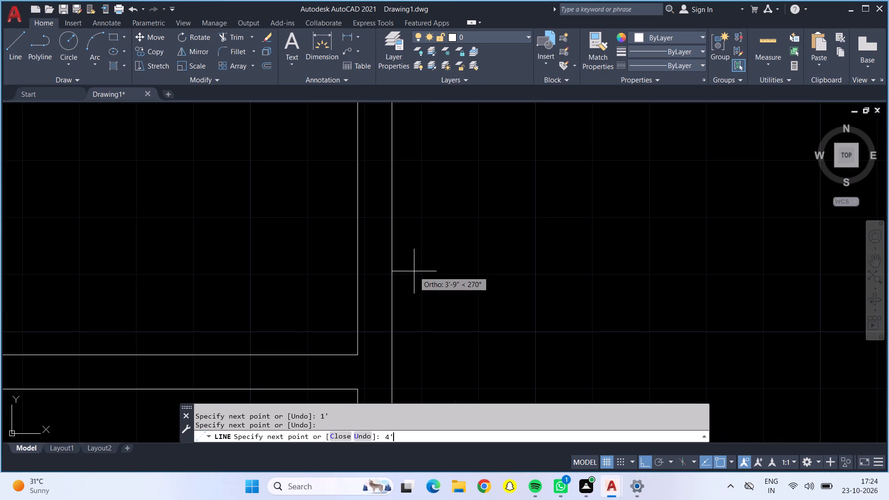
{"action": "key", "text": "Return"}
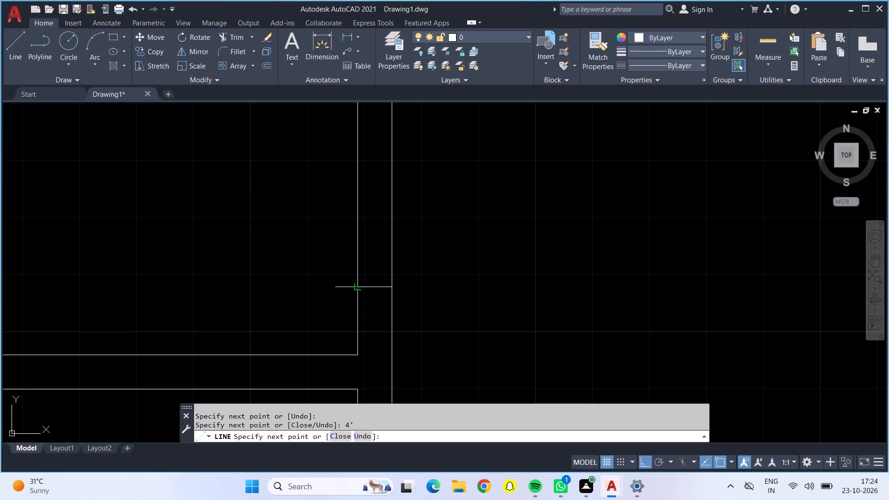
{"action": "left_click", "coordinate": [356, 288]}
{"action": "key", "text": "Return"}
Draw a 6' opening across the passage's bottom wall, starting 1' left of the large lower-left room's top-right inner corner.
{"action": "scroll", "coordinate": [360, 300], "scroll_direction": "down", "scroll_amount": 2}
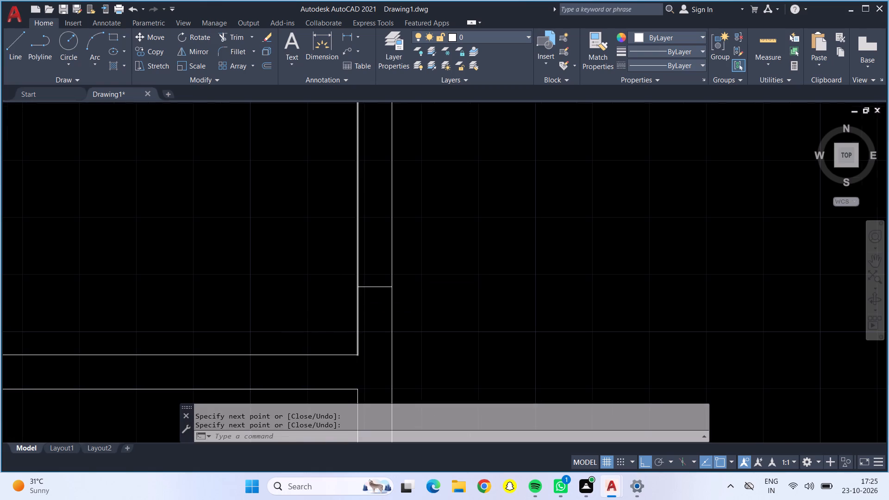
{"action": "scroll", "coordinate": [359, 302], "scroll_direction": "down", "scroll_amount": 2}
{"action": "middle_click_drag", "start_coordinate": [260, 288], "coordinate": [307, 271]}
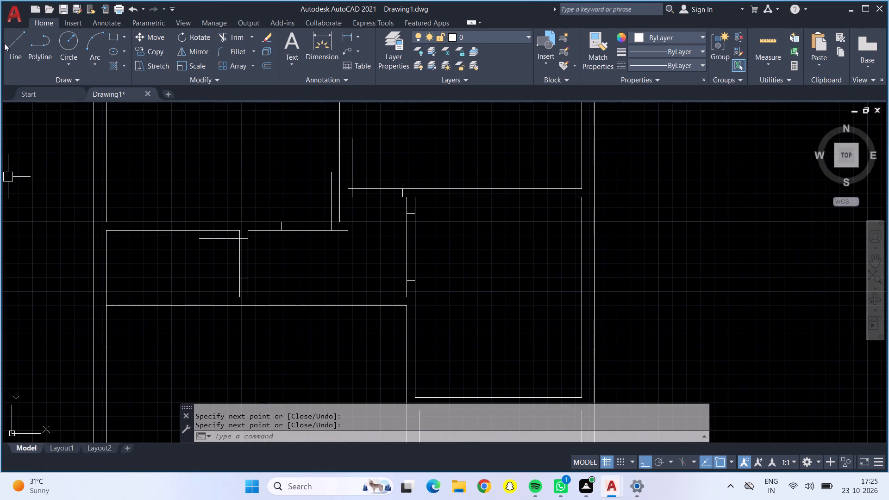
{"action": "left_click", "coordinate": [16, 48]}
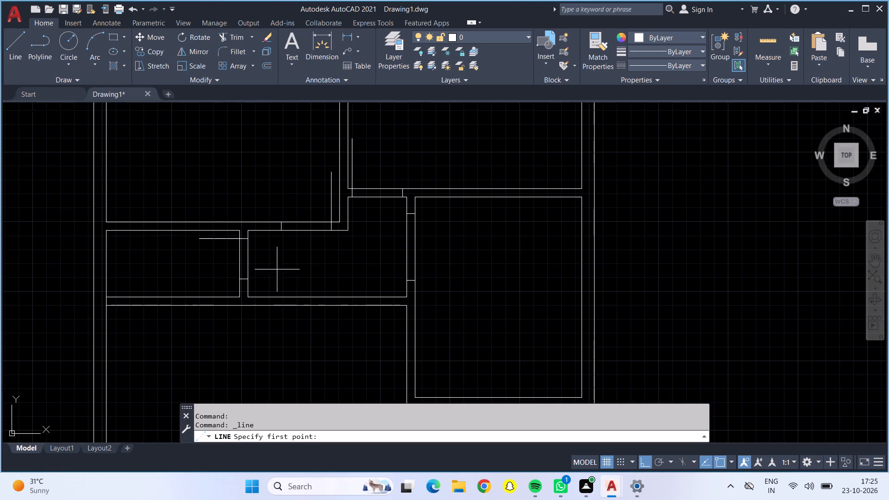
{"action": "scroll", "coordinate": [375, 305], "scroll_direction": "up", "scroll_amount": 2}
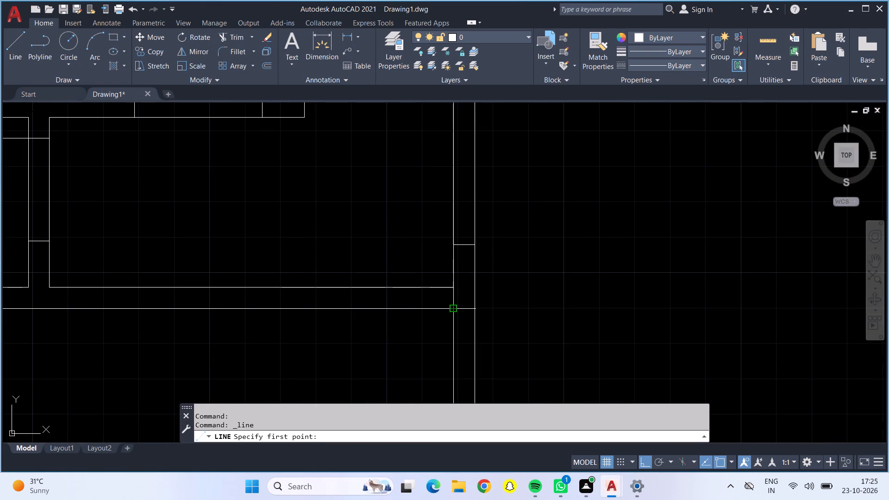
{"action": "left_click", "coordinate": [451, 307]}
{"action": "type", "text": "1'"}
{"action": "key", "text": "Return"}
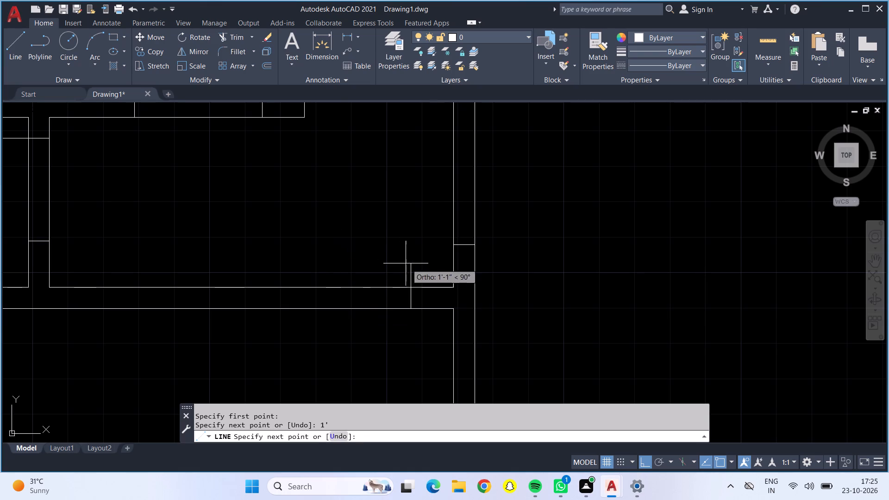
{"action": "left_click_drag", "start_coordinate": [411, 285], "coordinate": [406, 287]}
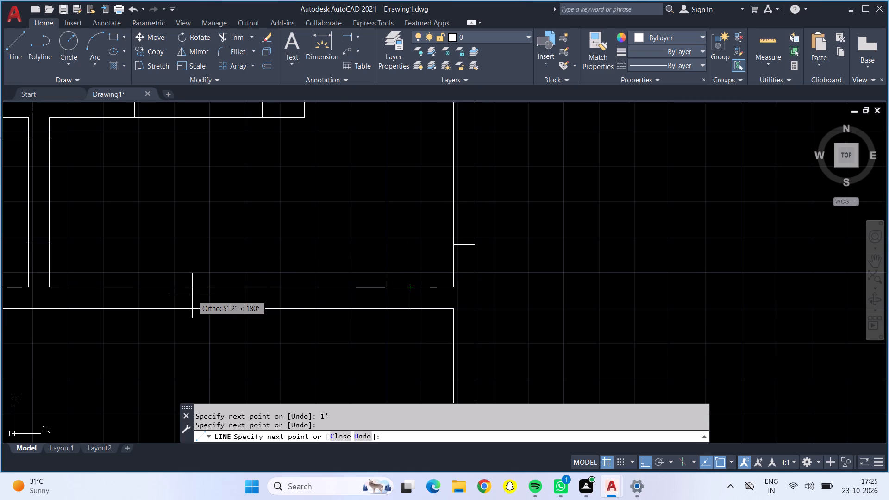
{"action": "type", "text": "6'"}
{"action": "key", "text": "Return"}
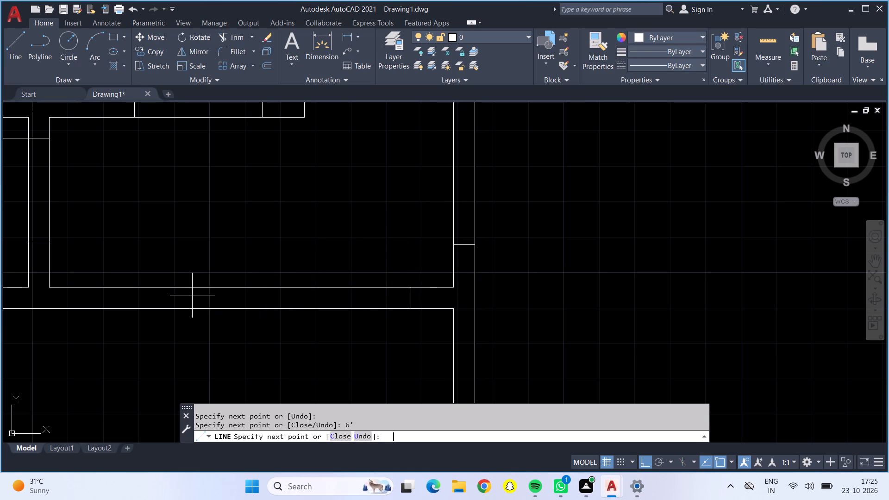
{"action": "left_click", "coordinate": [154, 307]}
Draw a 6' door-leaf line from the opening's right jamb downward into the large lower-left room.
{"action": "left_click", "coordinate": [414, 307]}
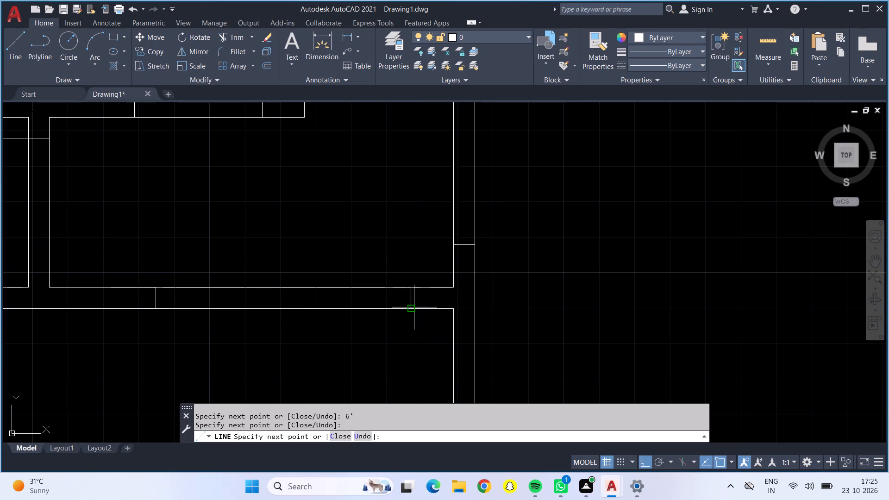
{"action": "scroll", "coordinate": [416, 338], "scroll_direction": "down", "scroll_amount": 2}
{"action": "middle_click_drag", "start_coordinate": [413, 348], "coordinate": [403, 229]}
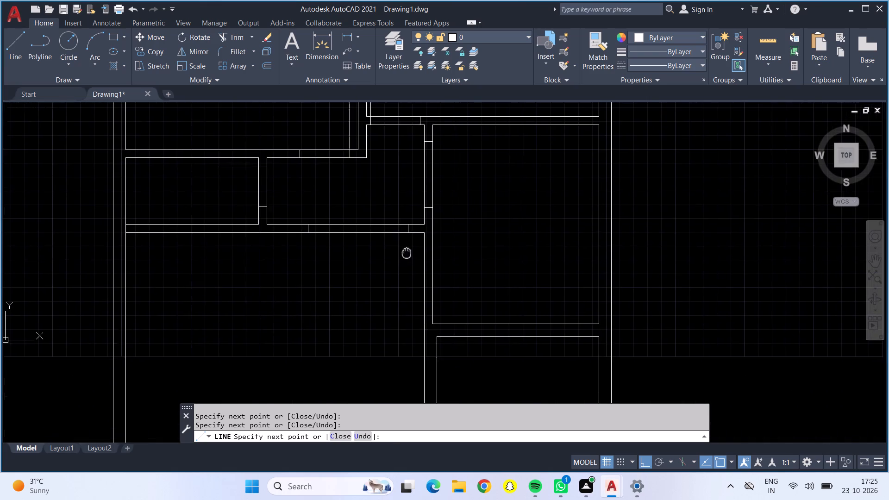
{"action": "middle_click_drag", "start_coordinate": [403, 229], "coordinate": [403, 228]}
{"action": "type", "text": "6'"}
{"action": "key", "text": "Return"}
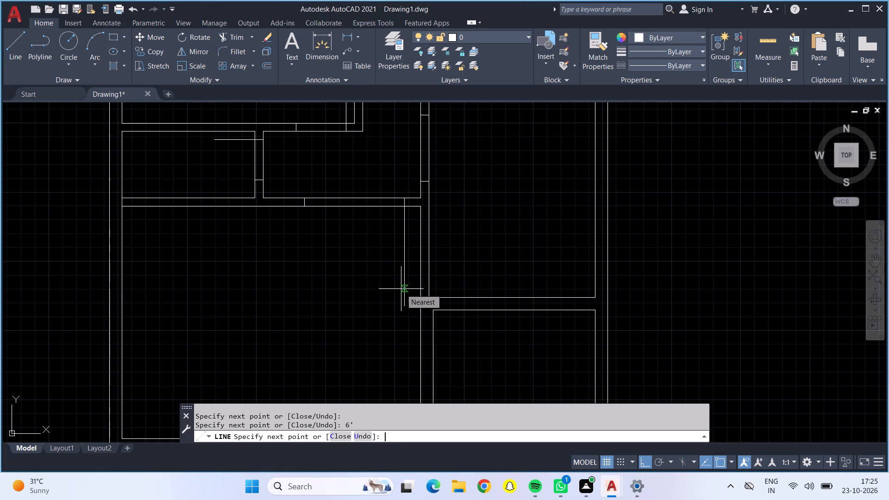
{"action": "key", "text": "Return"}
Draw a 4' door opening across the plan's bottom outer wall, starting 6" left of the bottom-right inner corner.
{"action": "scroll", "coordinate": [336, 278], "scroll_direction": "down", "scroll_amount": 2}
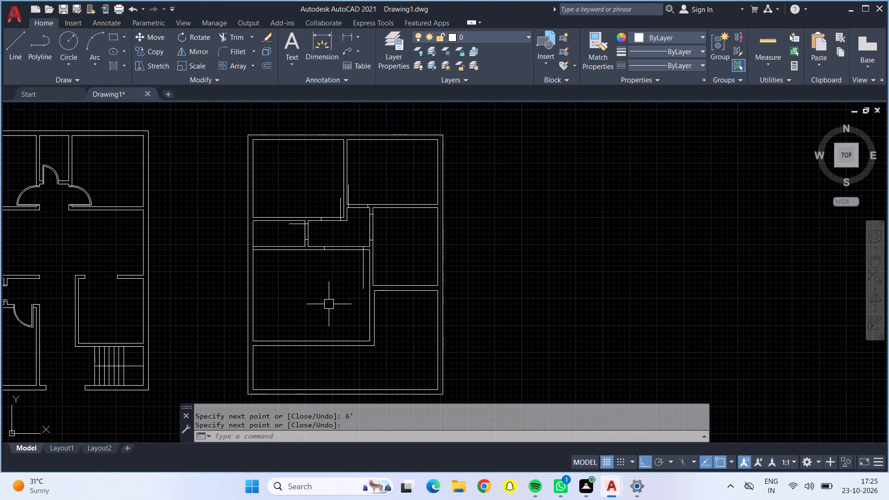
{"action": "middle_click_drag", "start_coordinate": [329, 304], "coordinate": [329, 264]}
{"action": "left_click", "coordinate": [22, 45]}
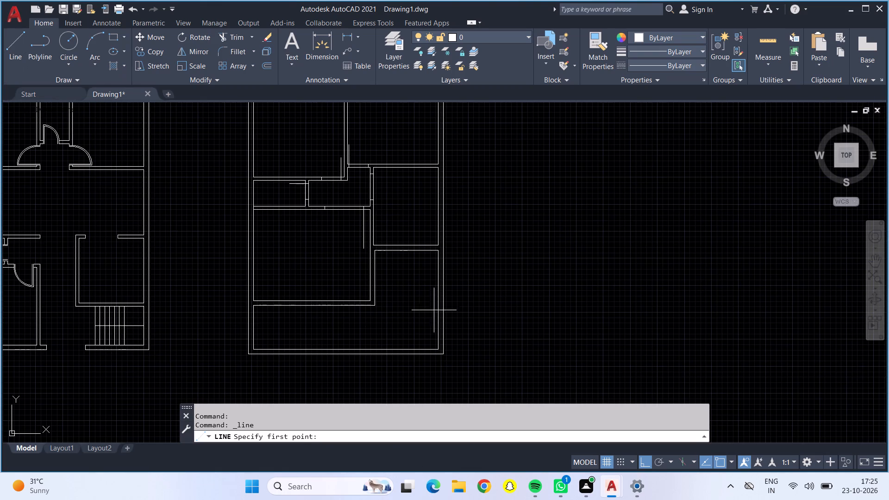
{"action": "scroll", "coordinate": [359, 304], "scroll_direction": "up", "scroll_amount": 4}
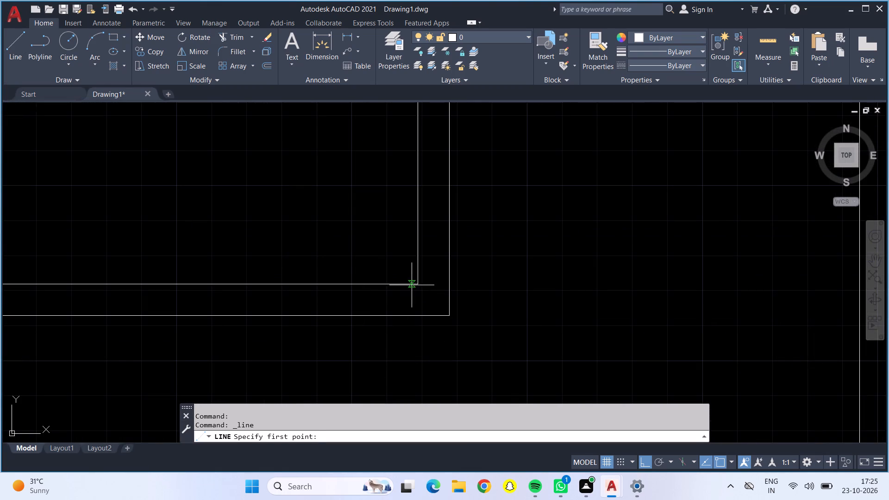
{"action": "left_click", "coordinate": [418, 285]}
{"action": "type", "text": "6\""}
{"action": "key", "text": "Return"}
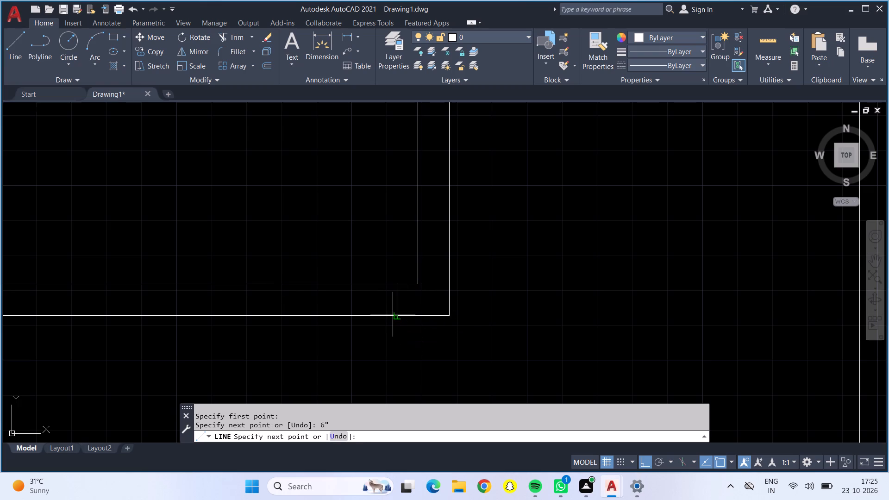
{"action": "left_click", "coordinate": [396, 316]}
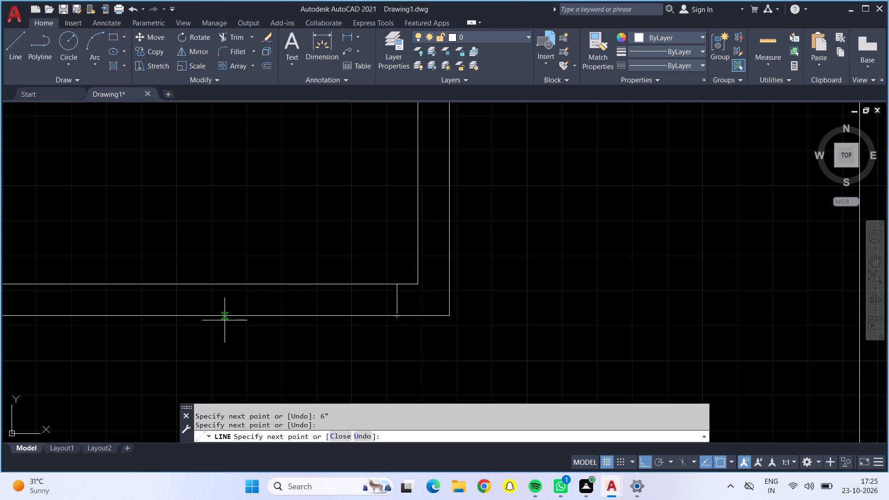
{"action": "type", "text": "4'"}
{"action": "key", "text": "Return"}
{"action": "left_click", "coordinate": [230, 282]}
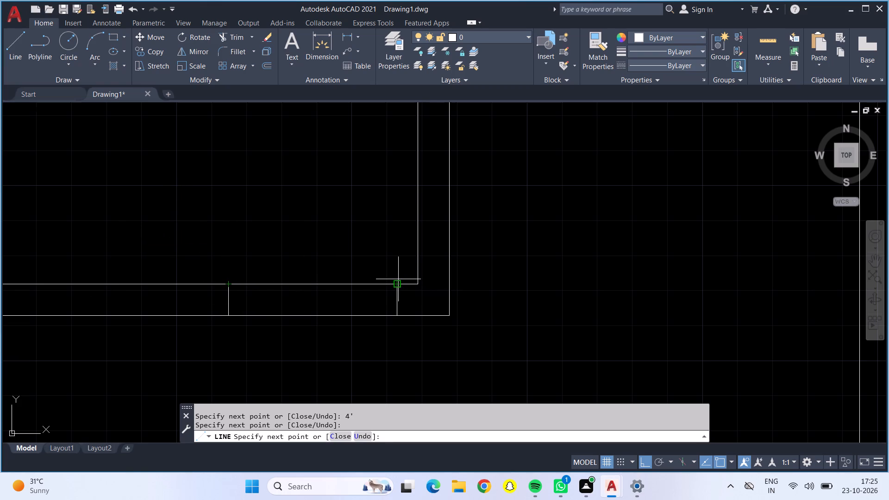
Draw a 4' door-leaf line from the outer-wall opening's right jamb upward into the plan.
{"action": "left_click", "coordinate": [399, 286]}
{"action": "type", "text": "4'"}
{"action": "key", "text": "Return"}
{"action": "key", "text": "Return"}
{"action": "scroll", "coordinate": [337, 195], "scroll_direction": "down", "scroll_amount": 1}
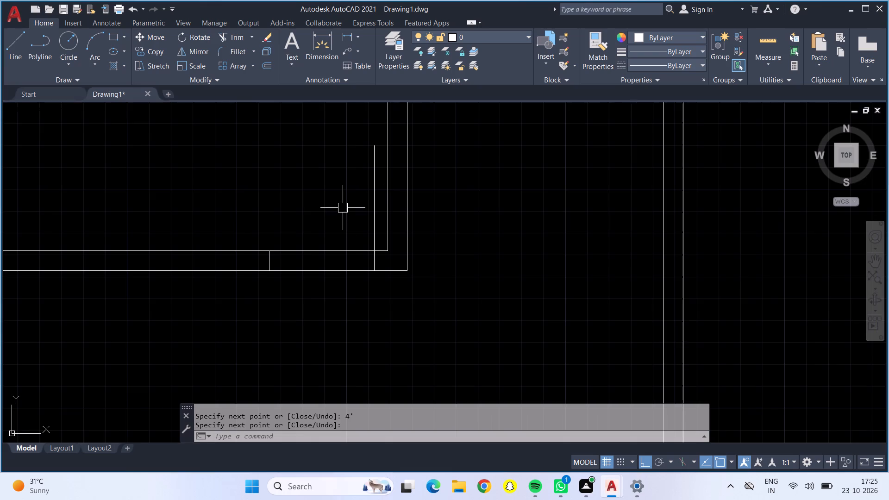
Trim the wall lines across the passage's bottom opening, the small left room's door opening and the 4' opening in the large room's bottom wall.
{"action": "scroll", "coordinate": [416, 222], "scroll_direction": "down", "scroll_amount": 2}
{"action": "middle_click_drag", "start_coordinate": [461, 215], "coordinate": [418, 289]}
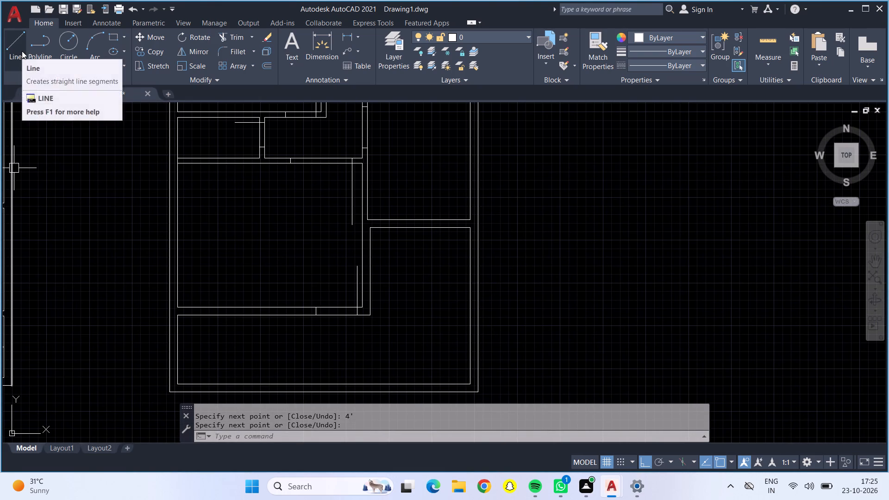
{"action": "left_click", "coordinate": [232, 37]}
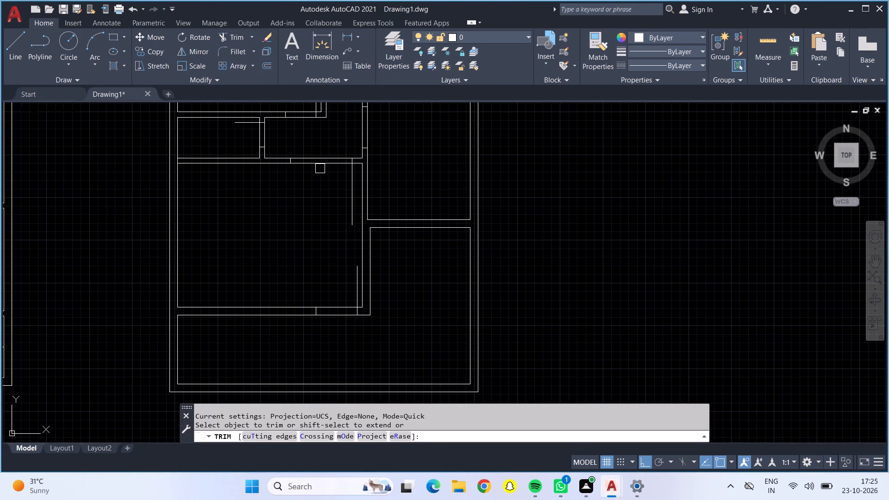
{"action": "left_click_drag", "start_coordinate": [319, 145], "coordinate": [324, 173]}
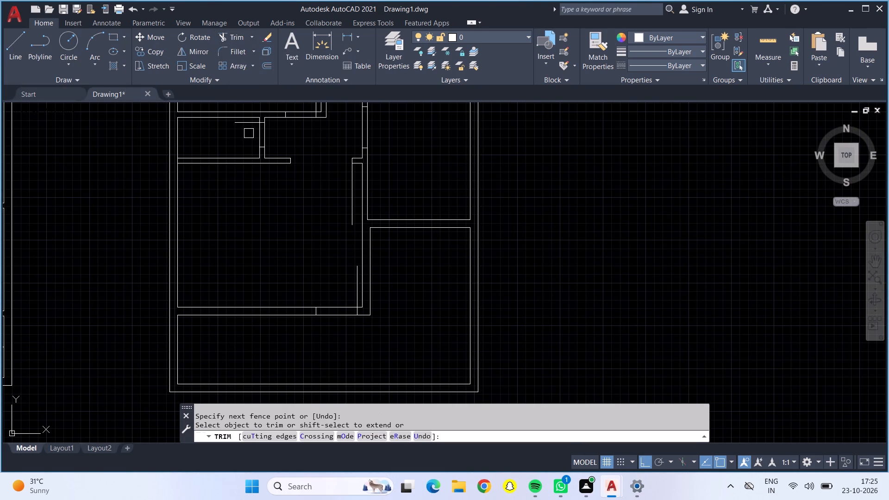
{"action": "left_click_drag", "start_coordinate": [245, 131], "coordinate": [282, 135]}
{"action": "left_click_drag", "start_coordinate": [335, 291], "coordinate": [335, 293]}
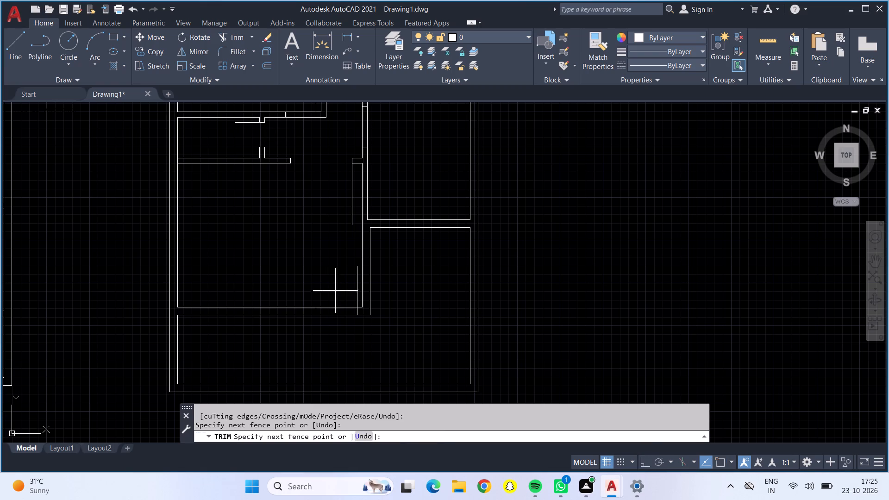
{"action": "left_click_drag", "start_coordinate": [335, 293], "coordinate": [337, 333]}
Trim the wall lines across the door openings of the middle-right, upper-left and upper-right rooms.
{"action": "scroll", "coordinate": [317, 288], "scroll_direction": "down", "scroll_amount": 1}
{"action": "scroll", "coordinate": [329, 187], "scroll_direction": "up", "scroll_amount": 2}
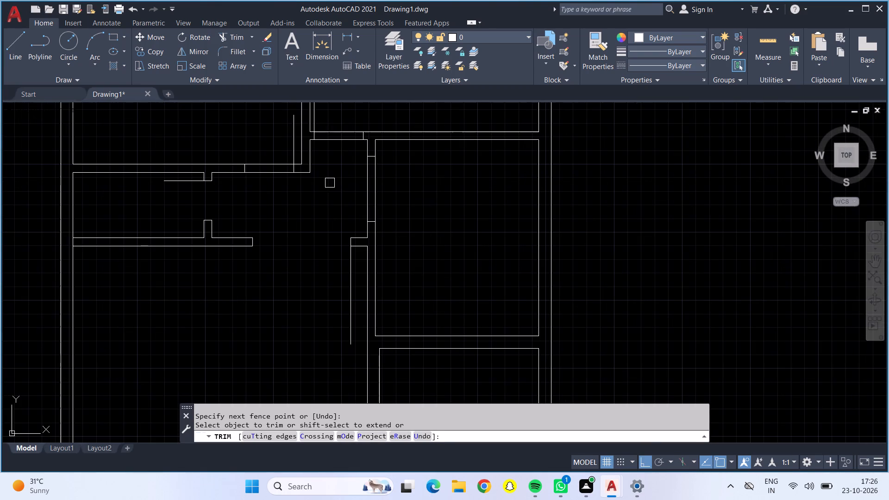
{"action": "left_click_drag", "start_coordinate": [337, 181], "coordinate": [408, 186]}
{"action": "left_click_drag", "start_coordinate": [264, 143], "coordinate": [274, 195]}
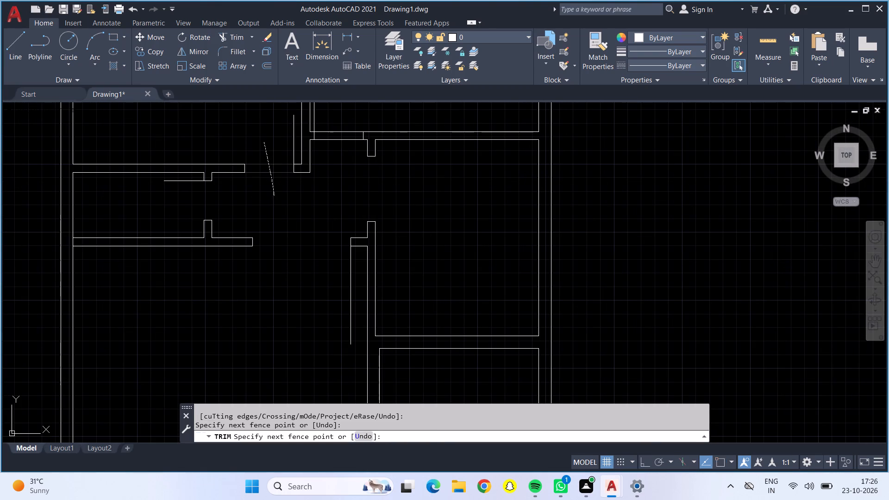
{"action": "left_click_drag", "start_coordinate": [331, 160], "coordinate": [333, 119]}
{"action": "scroll", "coordinate": [333, 120], "scroll_direction": "down", "scroll_amount": 1}
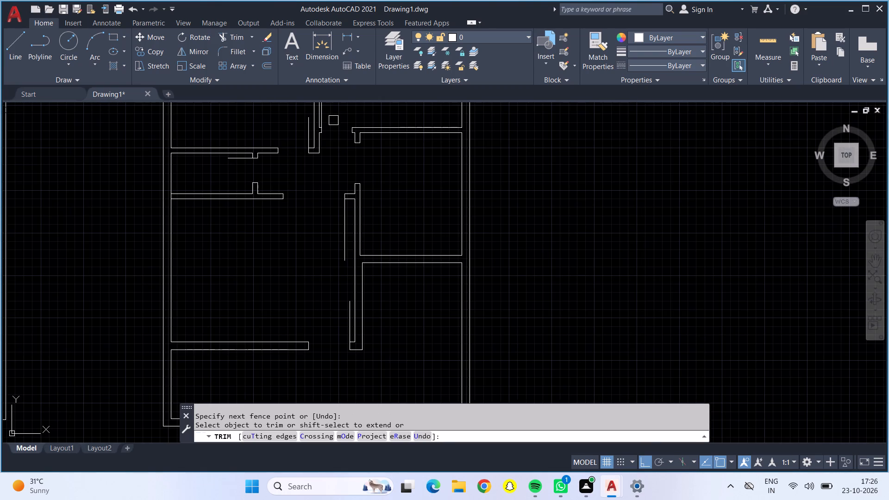
{"action": "key", "text": "Escape"}
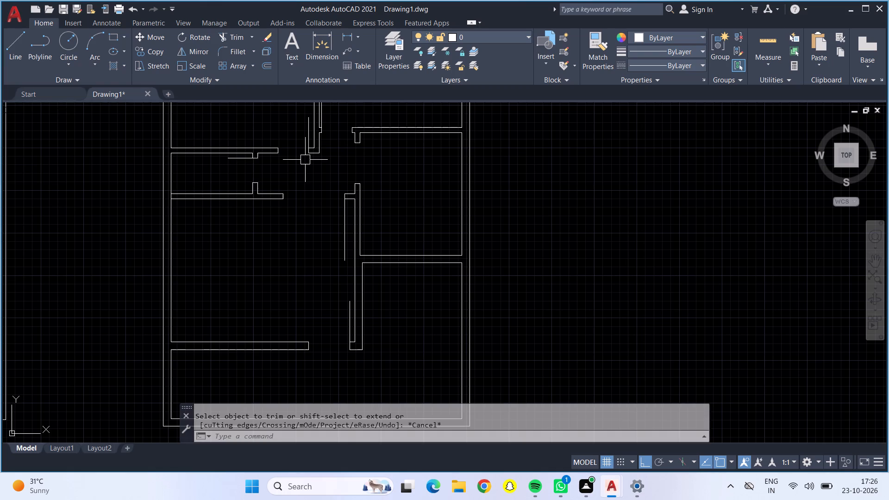
Offset the small left room's door-leaf line and its adjoining jamb line 2" downward into the opening.
{"action": "key", "text": "o"}
{"action": "key", "text": "Return"}
{"action": "key", "text": "2"}
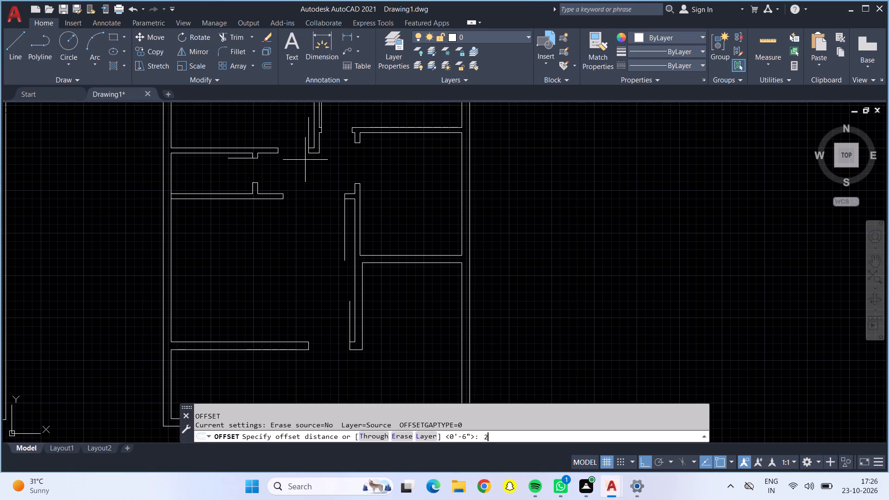
{"action": "key", "text": "BackSpace"}
{"action": "type", "text": "2\""}
{"action": "key", "text": "Return"}
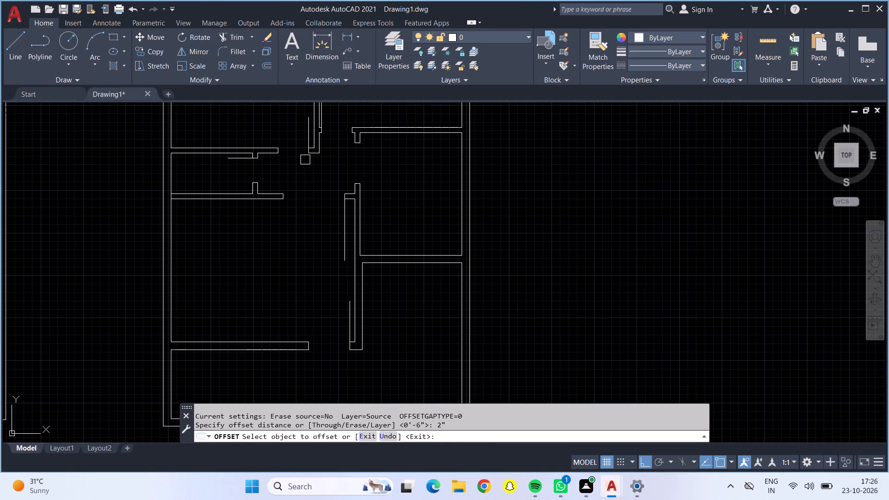
{"action": "scroll", "coordinate": [255, 162], "scroll_direction": "up", "scroll_amount": 3}
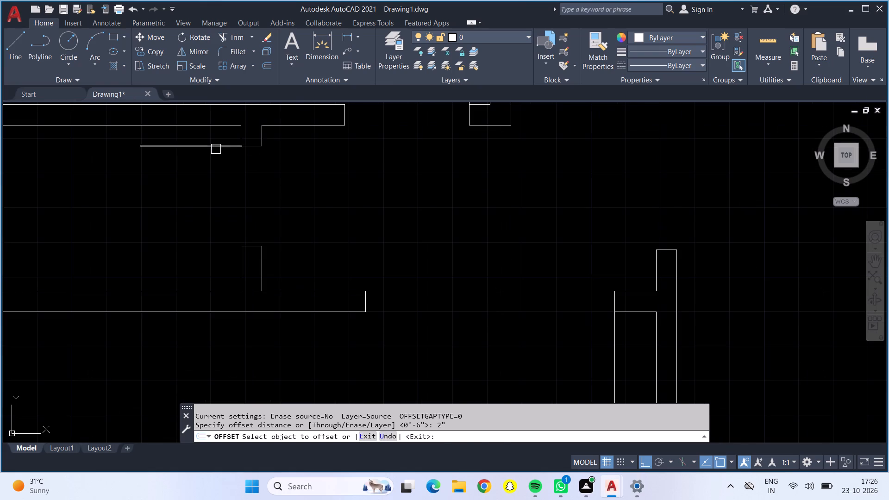
{"action": "left_click", "coordinate": [216, 149]}
{"action": "left_click", "coordinate": [229, 193]}
{"action": "left_click", "coordinate": [248, 148]}
{"action": "left_click", "coordinate": [250, 173]}
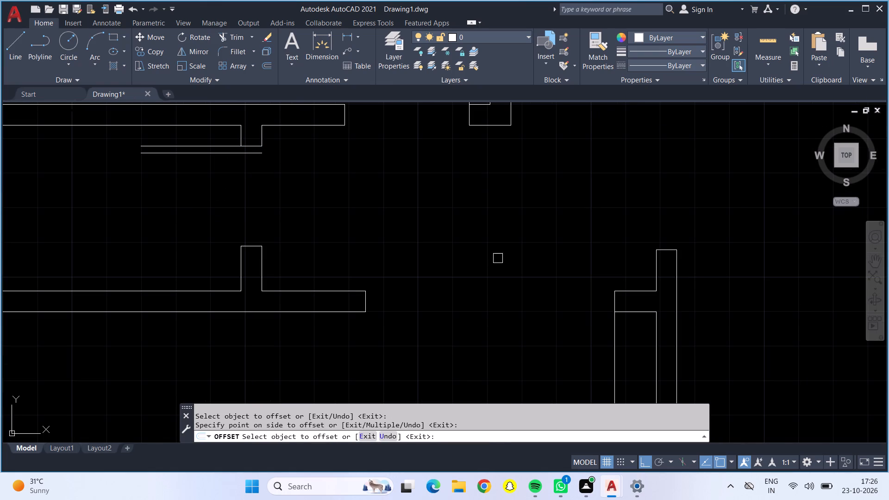
Offset the large lower-left room's upper door-leaf line and its jamb line 2" leftward into the passage opening.
{"action": "left_click", "coordinate": [615, 300]}
{"action": "left_click", "coordinate": [560, 301]}
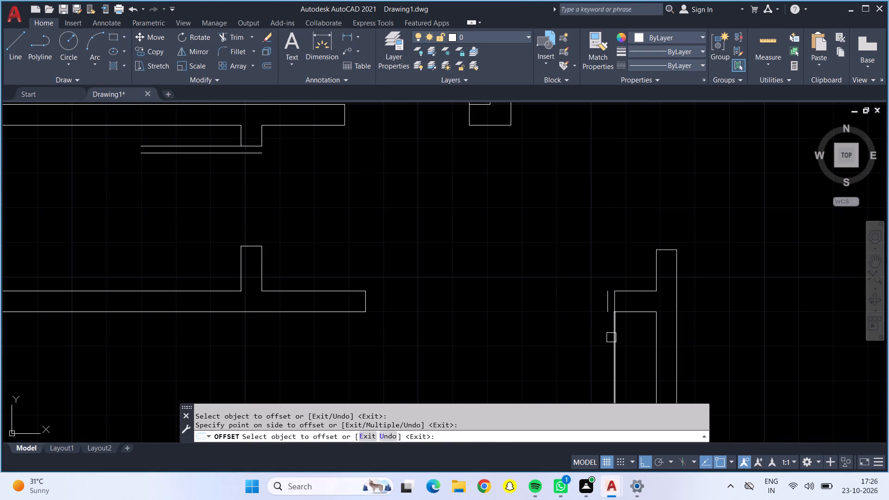
{"action": "left_click", "coordinate": [611, 337]}
{"action": "left_click", "coordinate": [559, 330]}
Offset the door-leaf and jamb lines 2" leftward at the upper-left room and 2" rightward at the upper-right room.
{"action": "scroll", "coordinate": [551, 315], "scroll_direction": "down", "scroll_amount": 2}
{"action": "scroll", "coordinate": [507, 203], "scroll_direction": "up", "scroll_amount": 3}
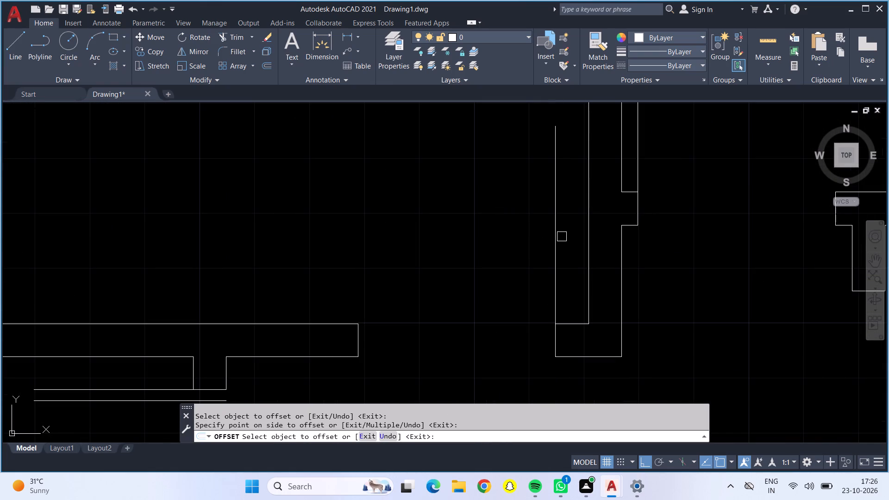
{"action": "left_click", "coordinate": [557, 243]}
{"action": "left_click", "coordinate": [507, 238]}
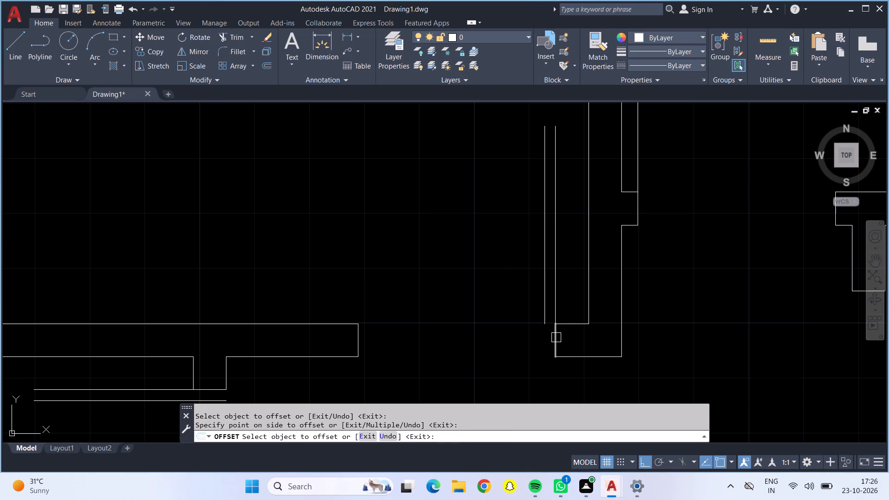
{"action": "left_click", "coordinate": [556, 337]}
{"action": "left_click", "coordinate": [465, 337]}
{"action": "left_click", "coordinate": [635, 162]}
{"action": "left_click", "coordinate": [663, 165]}
{"action": "left_click", "coordinate": [640, 212]}
{"action": "left_click", "coordinate": [700, 197]}
Offset the jamb and door-leaf lines of the large room's bottom 4' opening 2" leftward.
{"action": "scroll", "coordinate": [709, 197], "scroll_direction": "down", "scroll_amount": 2}
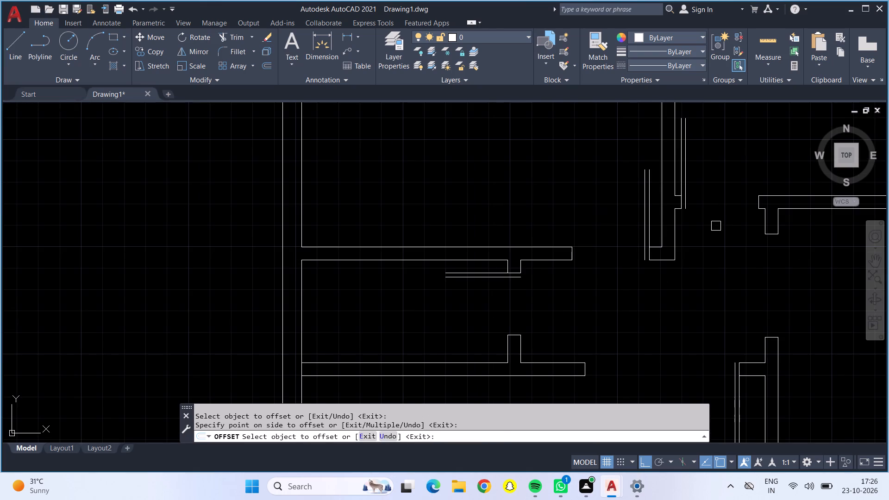
{"action": "scroll", "coordinate": [719, 233], "scroll_direction": "down", "scroll_amount": 1}
{"action": "middle_click_drag", "start_coordinate": [719, 233], "coordinate": [656, 102]}
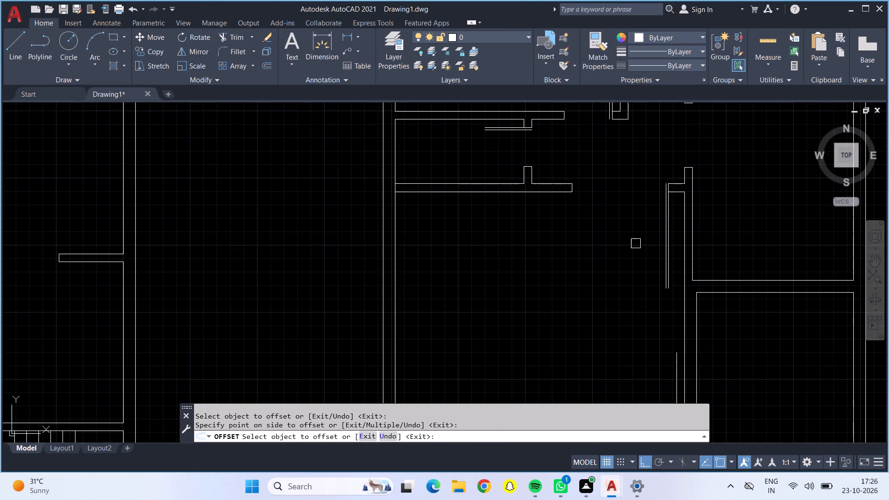
{"action": "middle_click_drag", "start_coordinate": [636, 244], "coordinate": [573, 112]}
{"action": "scroll", "coordinate": [596, 264], "scroll_direction": "up", "scroll_amount": 2}
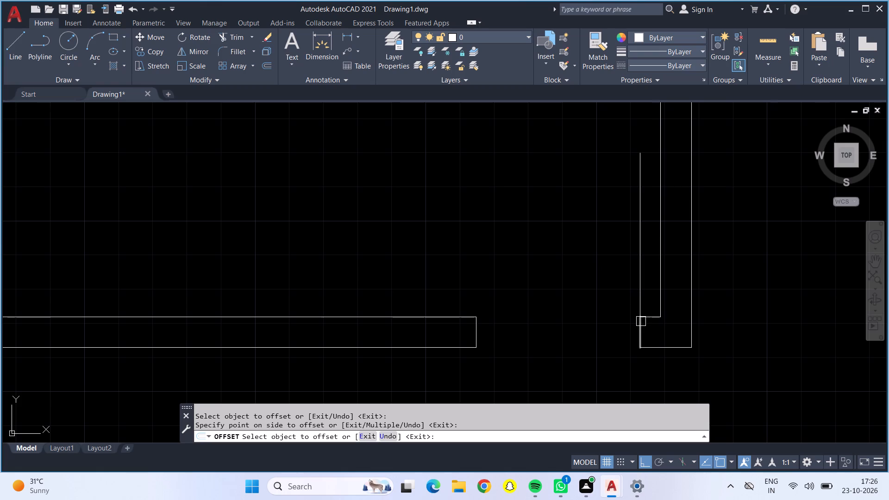
{"action": "left_click", "coordinate": [640, 324]}
{"action": "left_click_drag", "start_coordinate": [561, 324], "coordinate": [606, 316]}
{"action": "left_click", "coordinate": [641, 260]}
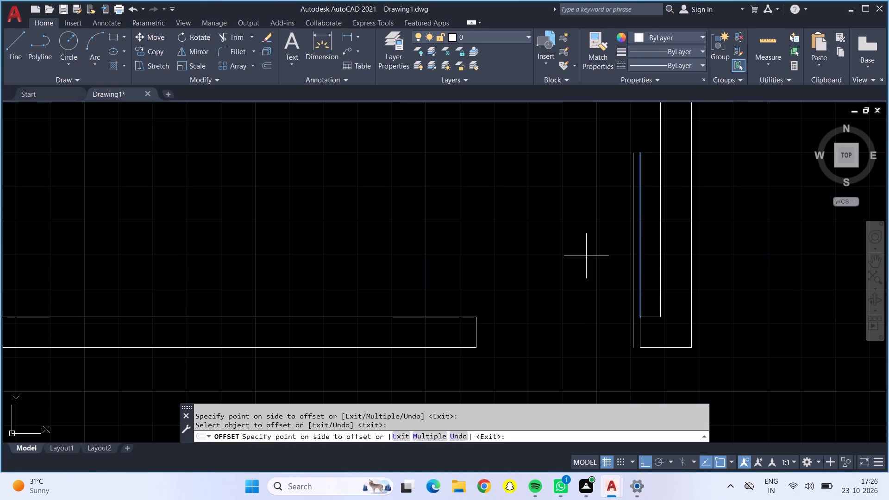
{"action": "left_click", "coordinate": [583, 256]}
{"action": "scroll", "coordinate": [591, 244], "scroll_direction": "up", "scroll_amount": 1}
{"action": "scroll", "coordinate": [590, 244], "scroll_direction": "down", "scroll_amount": 3}
{"action": "scroll", "coordinate": [559, 202], "scroll_direction": "down", "scroll_amount": 2}
{"action": "middle_click_drag", "start_coordinate": [554, 191], "coordinate": [531, 230]}
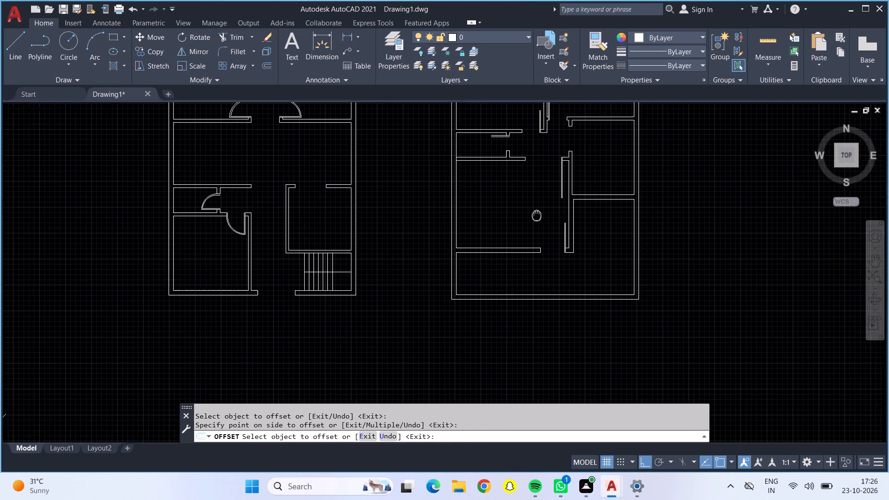
{"action": "middle_click_drag", "start_coordinate": [531, 230], "coordinate": [521, 269]}
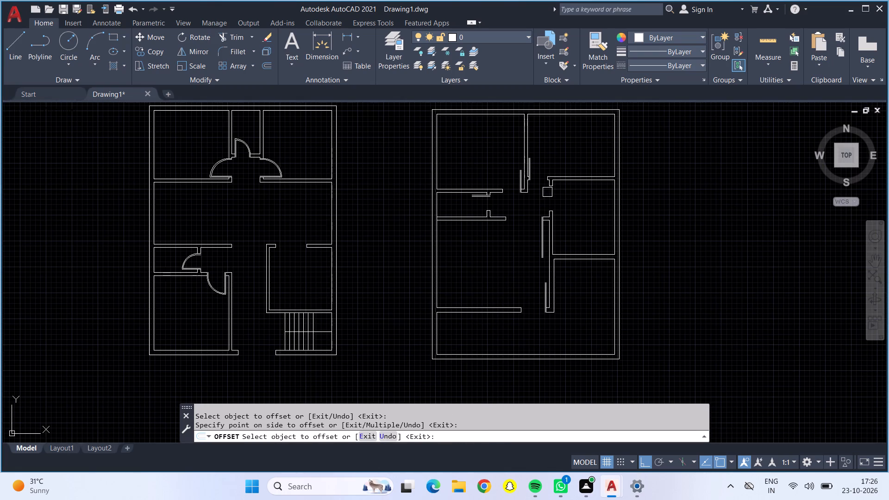
{"action": "key", "text": "Escape"}
Draw a 2'-5" radius door-swing circle centred on the small left room's upper jamb corner, reaching the opposite jamb.
{"action": "left_click", "coordinate": [69, 45]}
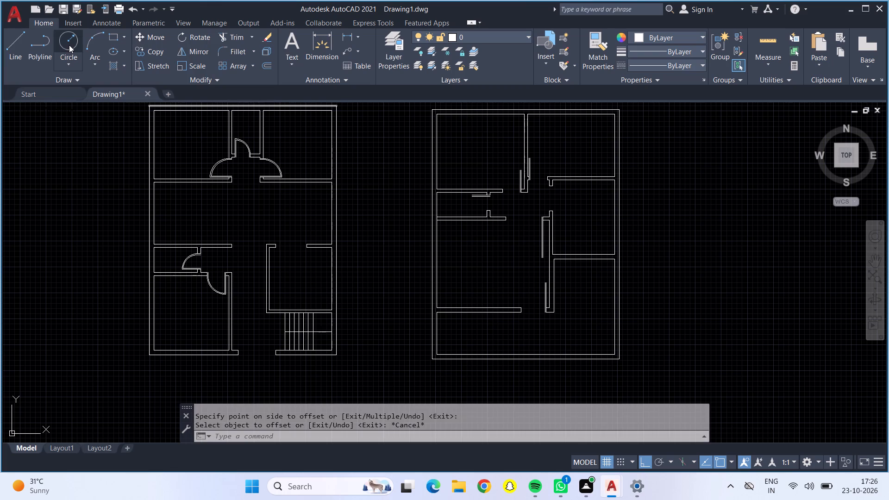
{"action": "scroll", "coordinate": [467, 200], "scroll_direction": "up", "scroll_amount": 4}
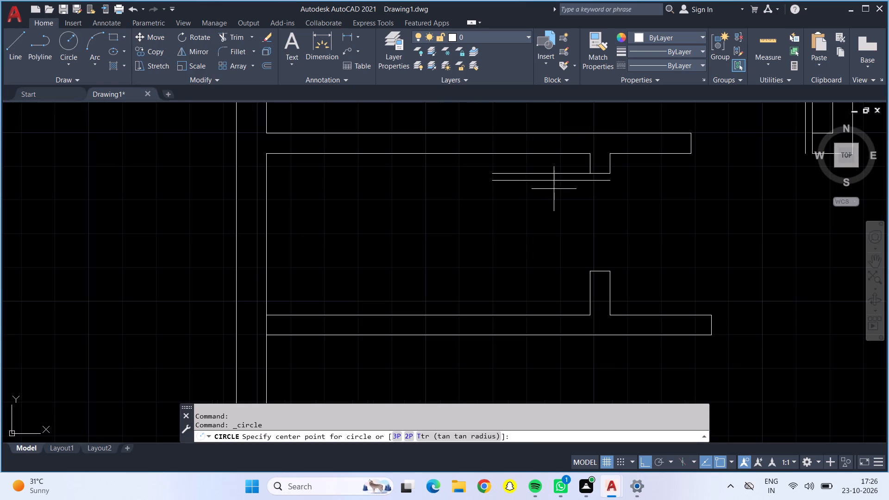
{"action": "left_click", "coordinate": [588, 172]}
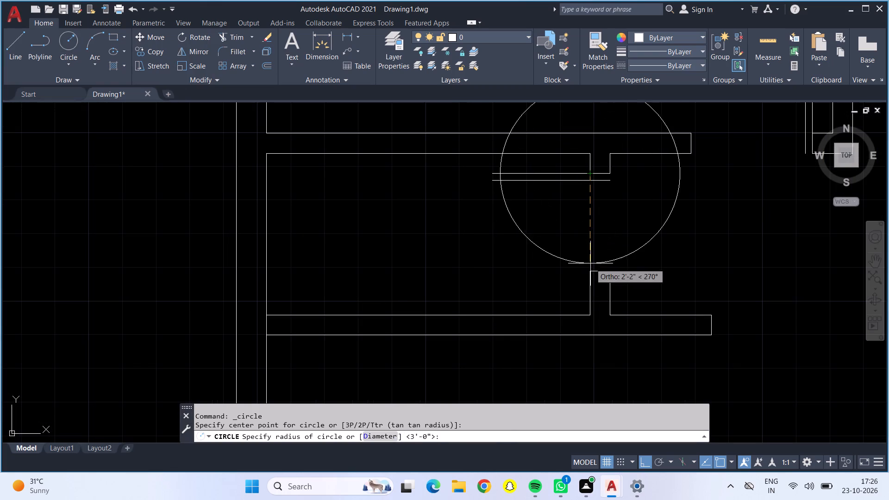
{"action": "left_click_drag", "start_coordinate": [591, 269], "coordinate": [565, 251]}
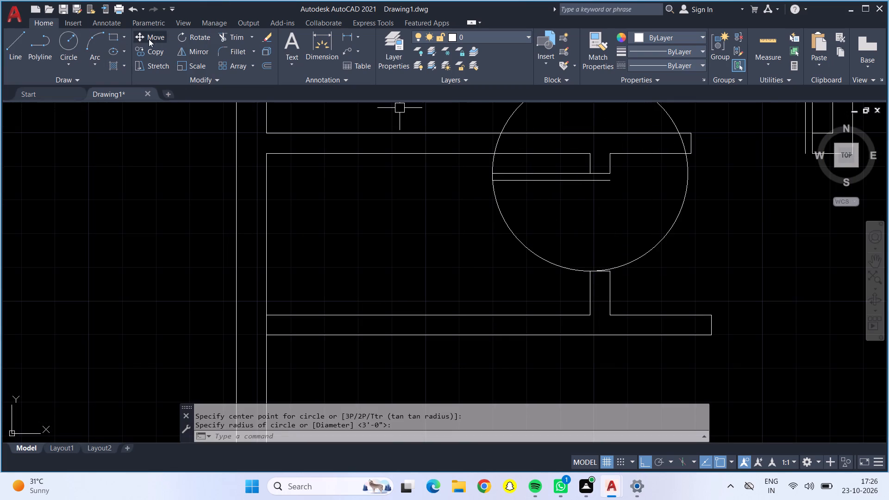
Draw a 3'-0" radius door-swing circle centred where the upper-left room's door leaf meets its right jamb, reaching the opposite jamb.
{"action": "left_click", "coordinate": [77, 42]}
{"action": "scroll", "coordinate": [281, 91], "scroll_direction": "down", "scroll_amount": 2}
{"action": "scroll", "coordinate": [546, 139], "scroll_direction": "down", "scroll_amount": 2}
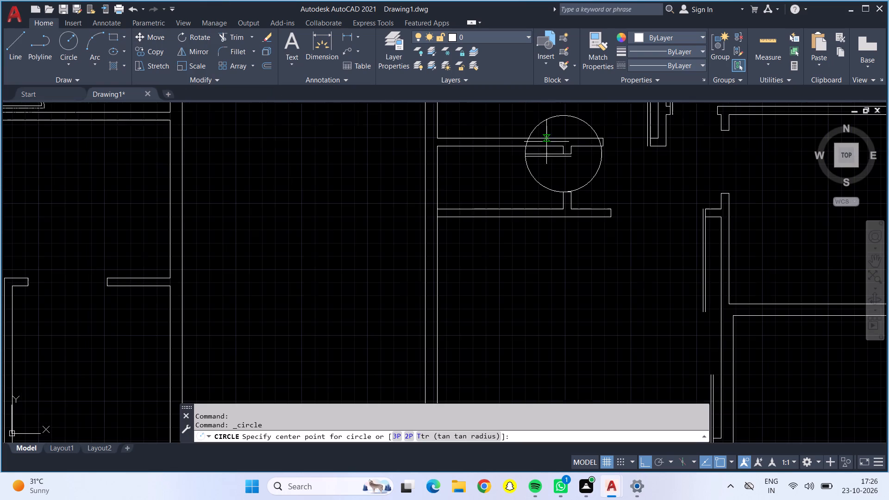
{"action": "middle_click_drag", "start_coordinate": [614, 147], "coordinate": [429, 194]}
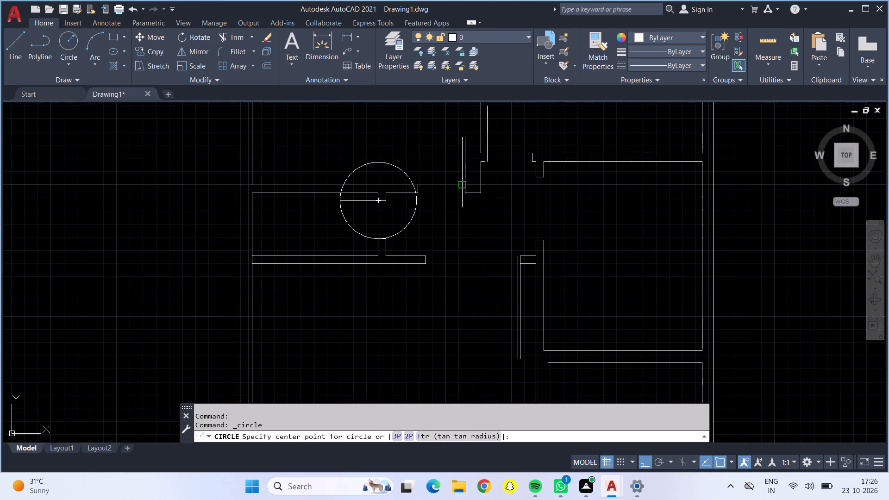
{"action": "scroll", "coordinate": [465, 182], "scroll_direction": "up", "scroll_amount": 4}
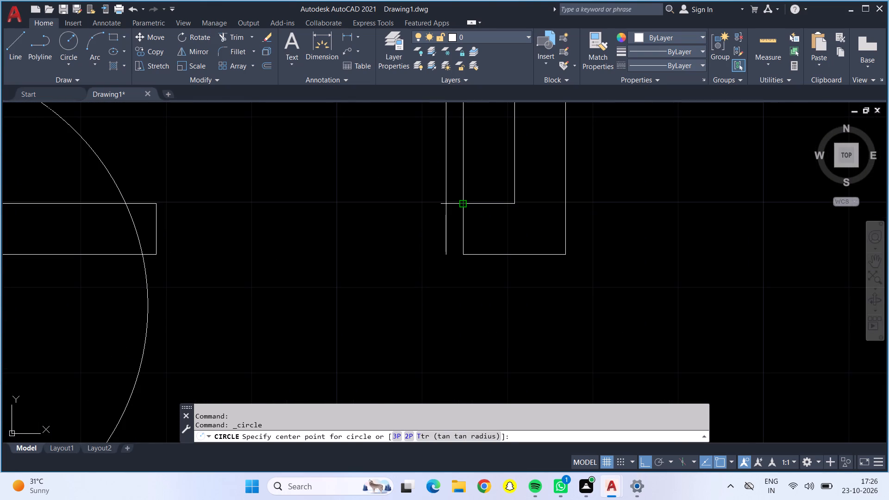
{"action": "left_click", "coordinate": [465, 203]}
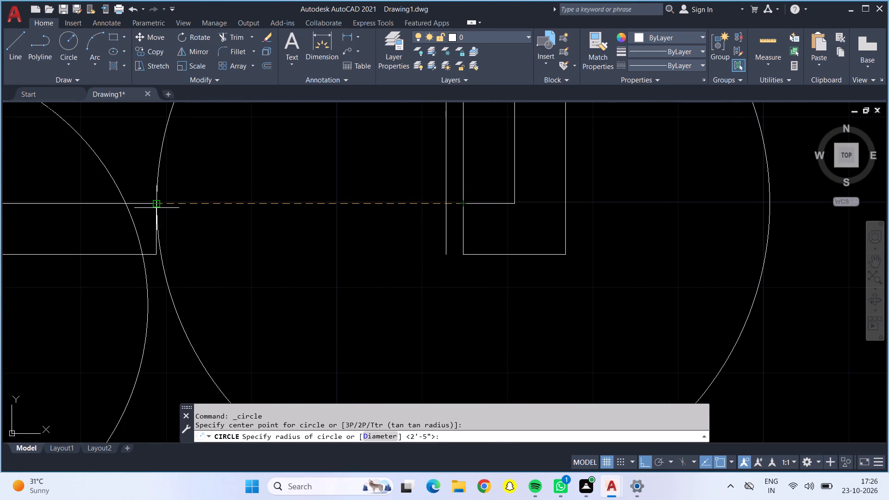
{"action": "left_click", "coordinate": [153, 200]}
Draw a door-swing circle centred where the upper-right room's door leaf meets its left jamb, reaching the opposite jamb's upper corner.
{"action": "scroll", "coordinate": [153, 200], "scroll_direction": "down", "scroll_amount": 5}
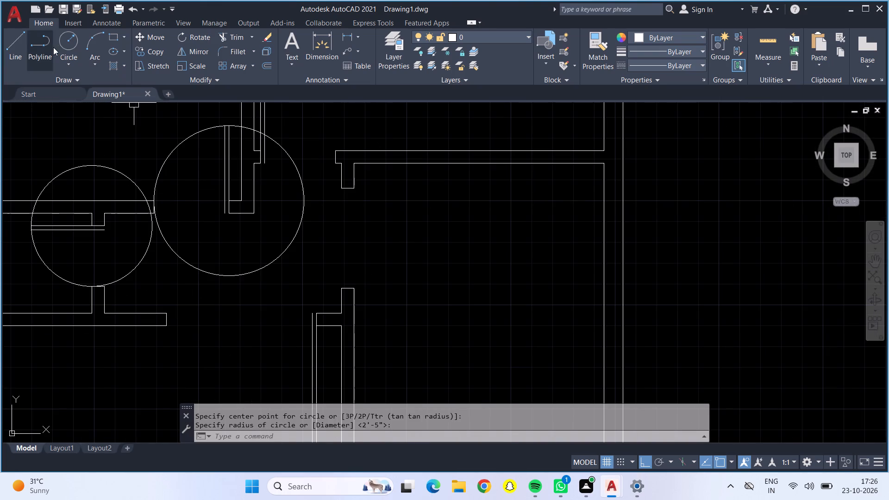
{"action": "left_click", "coordinate": [78, 44]}
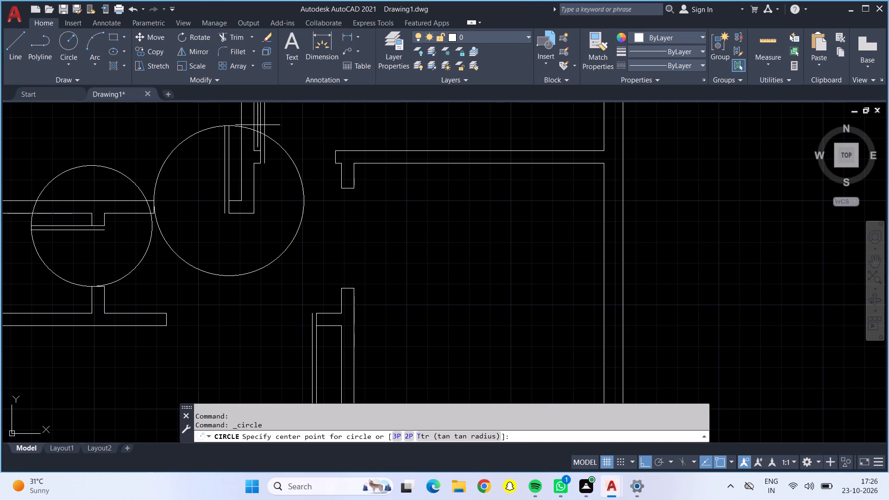
{"action": "middle_click_drag", "start_coordinate": [304, 157], "coordinate": [301, 231]}
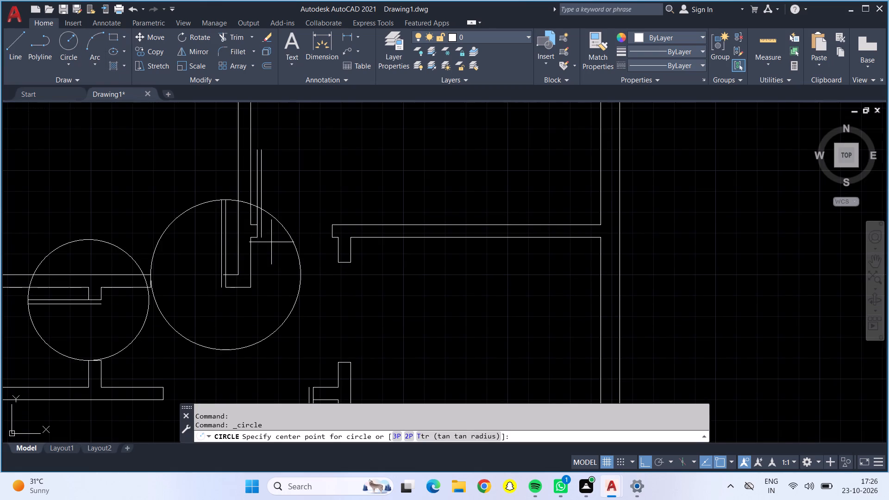
{"action": "scroll", "coordinate": [258, 207], "scroll_direction": "up", "scroll_amount": 3}
{"action": "left_click_drag", "start_coordinate": [250, 278], "coordinate": [270, 274]}
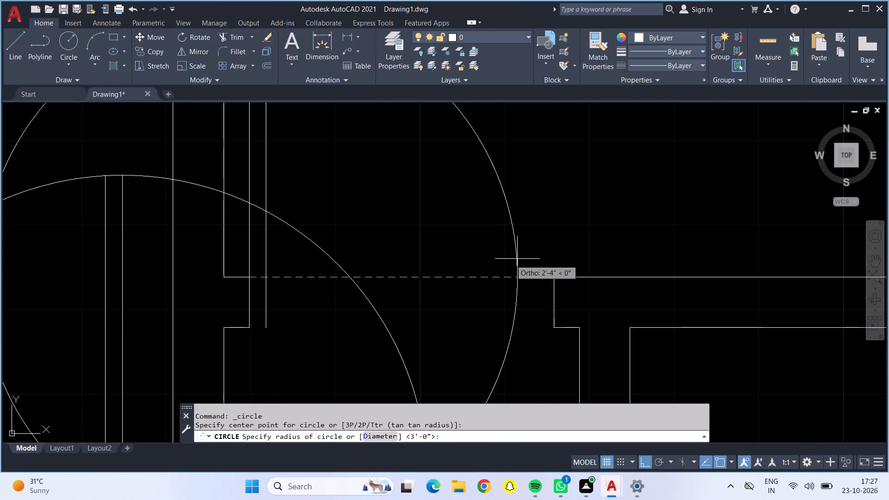
{"action": "left_click", "coordinate": [553, 276]}
{"action": "scroll", "coordinate": [517, 272], "scroll_direction": "down", "scroll_amount": 2}
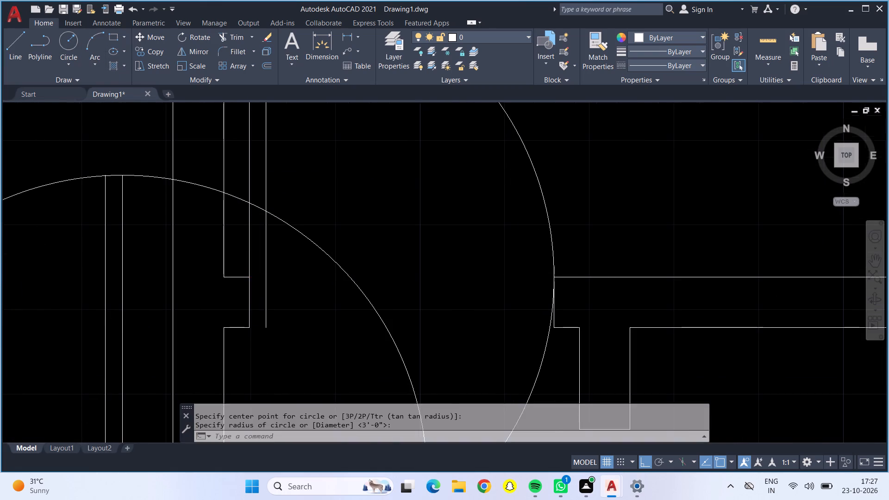
Draw a 6'-0" radius door-swing circle centred where the large room's upper door leaf meets its right jamb, reaching the opposite jamb.
{"action": "scroll", "coordinate": [517, 272], "scroll_direction": "down", "scroll_amount": 2}
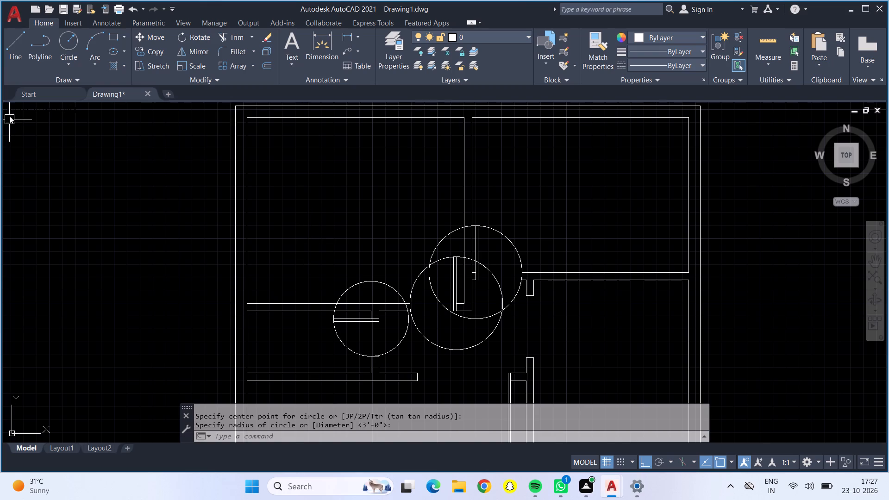
{"action": "left_click", "coordinate": [79, 46]}
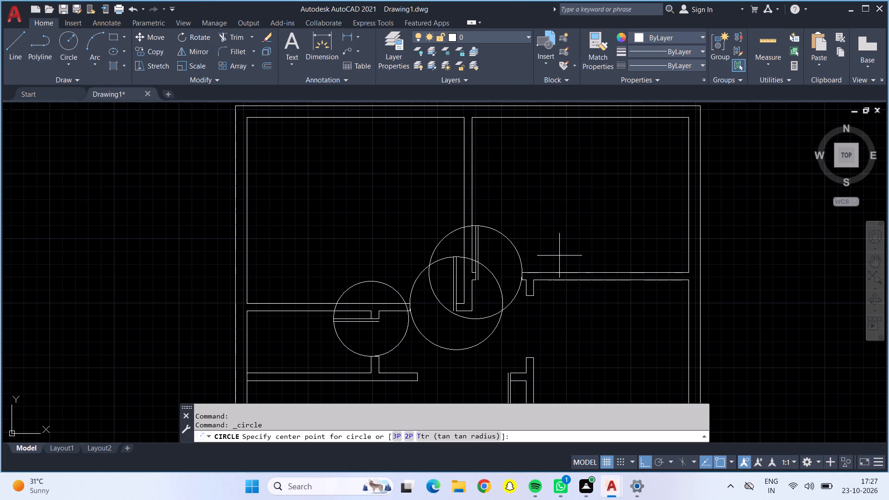
{"action": "middle_click_drag", "start_coordinate": [564, 310], "coordinate": [350, 85]}
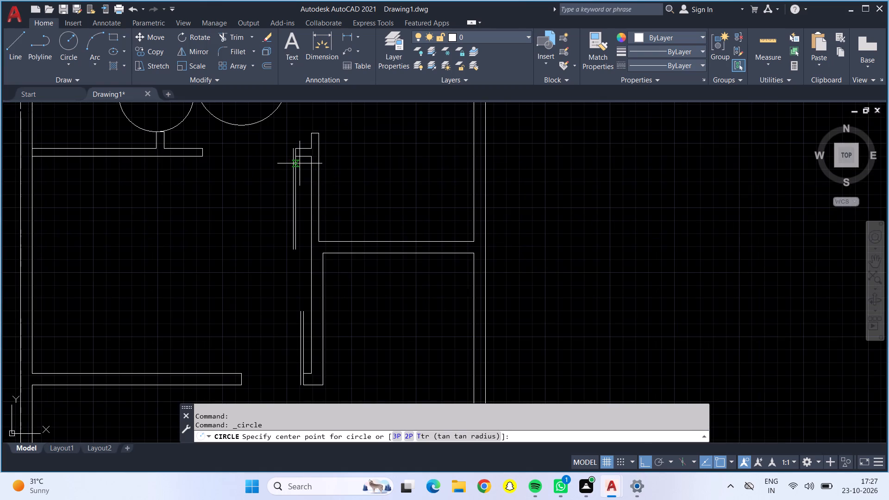
{"action": "scroll", "coordinate": [295, 156], "scroll_direction": "up", "scroll_amount": 3}
{"action": "left_click", "coordinate": [295, 156]}
{"action": "scroll", "coordinate": [207, 148], "scroll_direction": "down", "scroll_amount": 2}
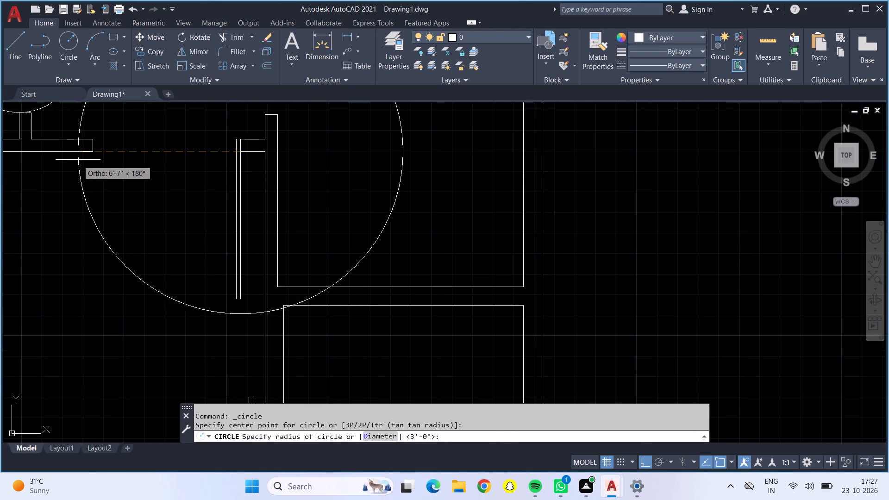
{"action": "left_click", "coordinate": [95, 155]}
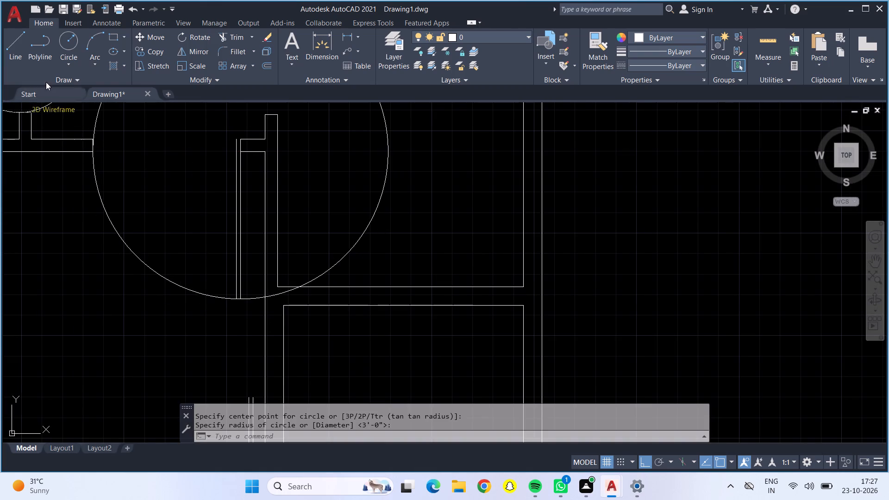
Draw a door-swing circle centred where the large room's bottom door leaf meets its right jamb, reaching the opposite jamb's upper corner.
{"action": "left_click", "coordinate": [72, 40]}
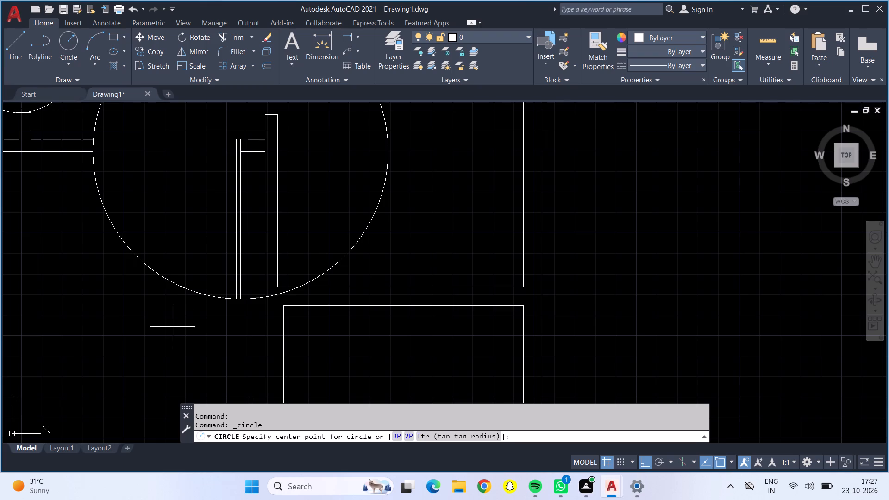
{"action": "middle_click_drag", "start_coordinate": [174, 329], "coordinate": [154, 212]}
{"action": "scroll", "coordinate": [182, 374], "scroll_direction": "up", "scroll_amount": 1}
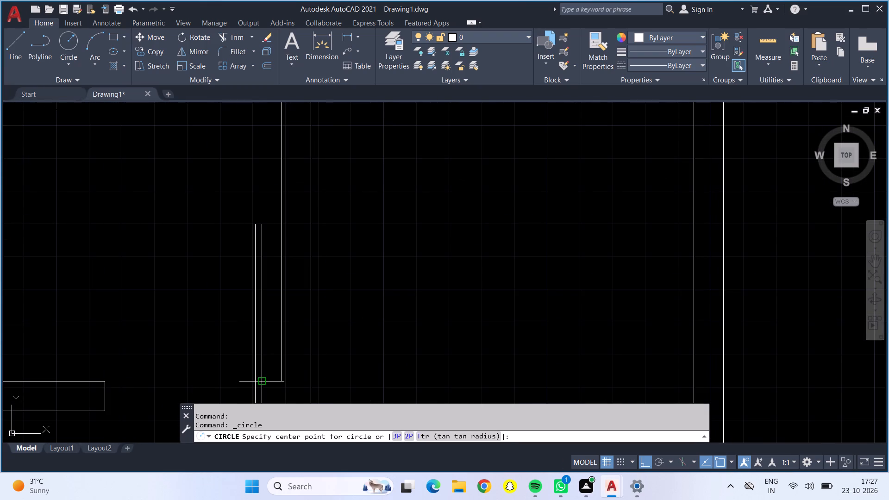
{"action": "left_click_drag", "start_coordinate": [264, 383], "coordinate": [218, 370]}
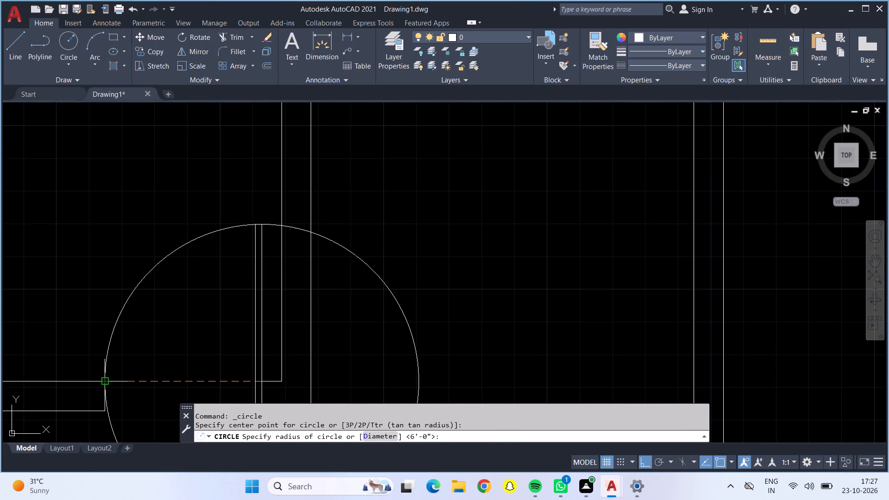
{"action": "left_click", "coordinate": [106, 380]}
{"action": "scroll", "coordinate": [150, 337], "scroll_direction": "down", "scroll_amount": 3}
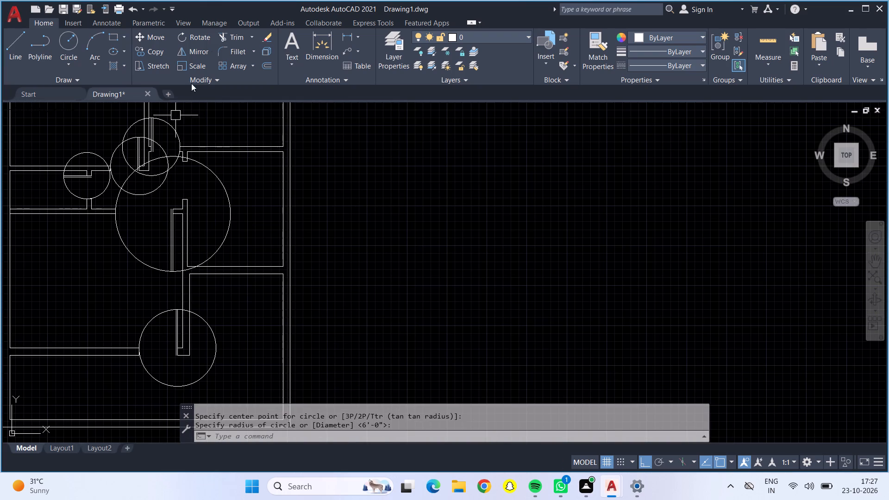
Trim the unwanted portions of all five door-swing circles, keeping the arcs on each door's opening side.
{"action": "left_click", "coordinate": [225, 35]}
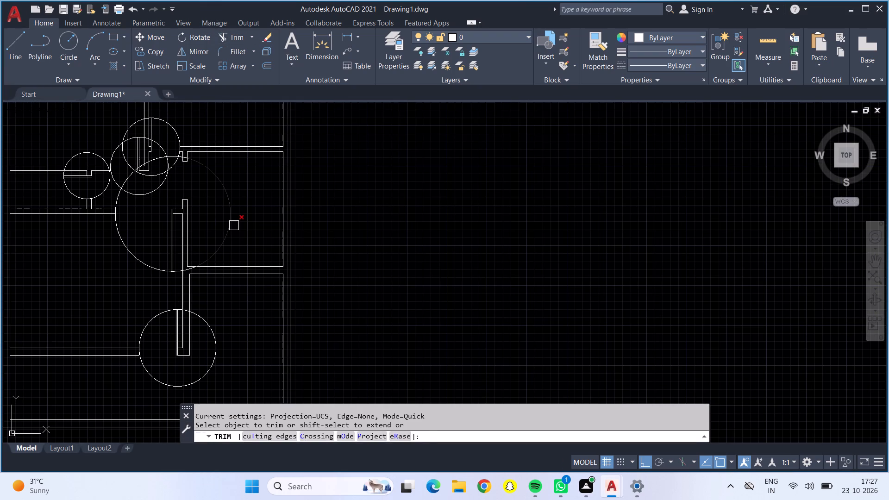
{"action": "left_click", "coordinate": [234, 225]}
{"action": "left_click", "coordinate": [213, 325]}
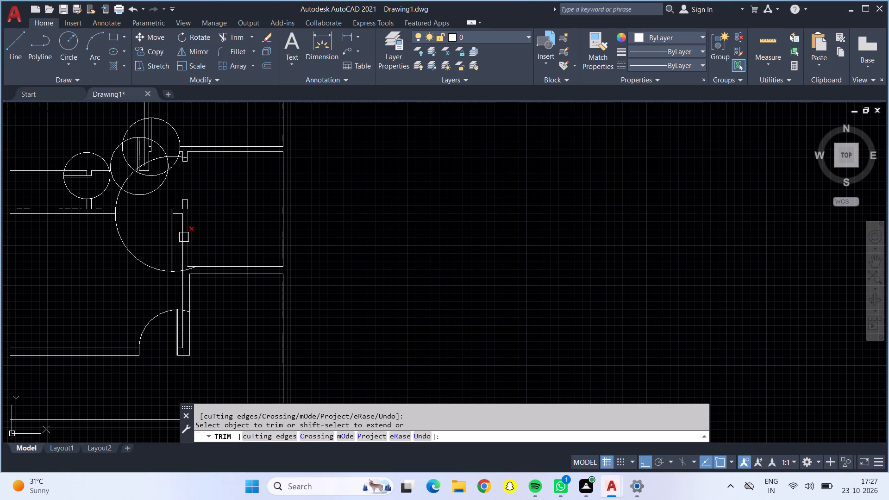
{"action": "double_click", "coordinate": [161, 171]}
{"action": "left_click", "coordinate": [164, 174]}
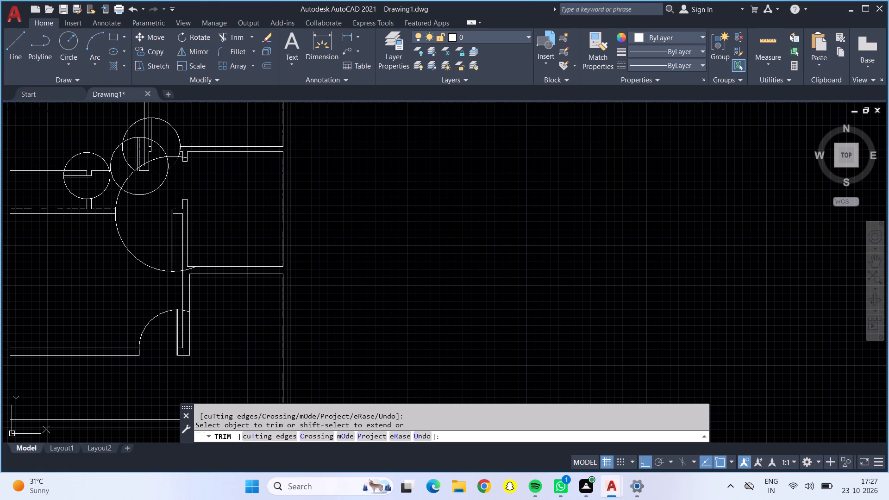
{"action": "left_click", "coordinate": [165, 163]}
{"action": "triple_click", "coordinate": [165, 159]}
{"action": "left_click", "coordinate": [165, 156]}
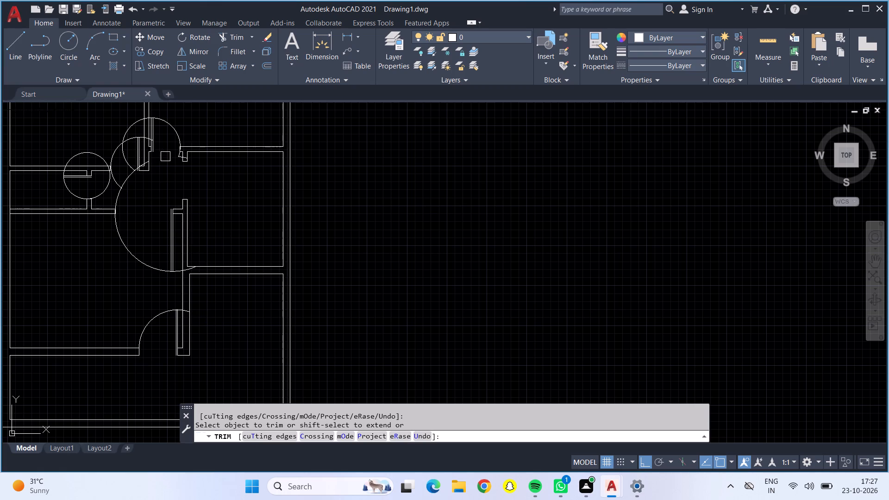
{"action": "left_click", "coordinate": [113, 187]}
{"action": "left_click", "coordinate": [123, 186]}
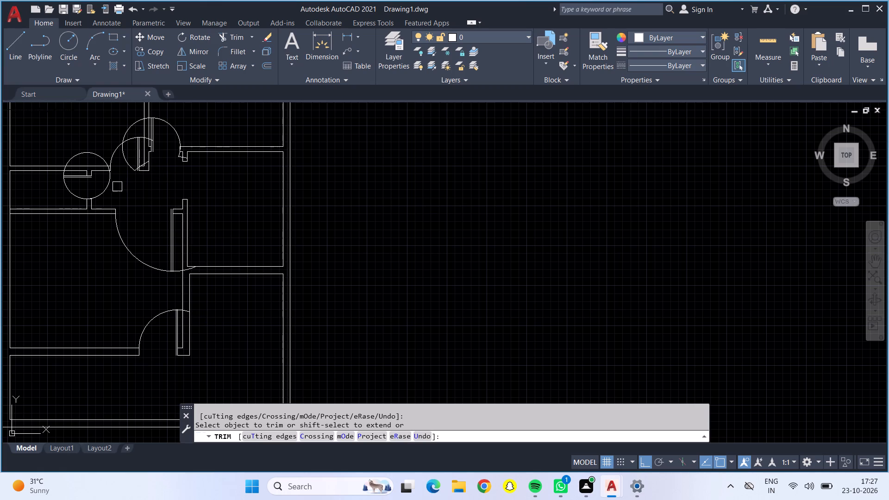
{"action": "left_click", "coordinate": [111, 186]}
{"action": "left_click", "coordinate": [100, 153]}
{"action": "left_click", "coordinate": [127, 133]}
{"action": "left_click", "coordinate": [125, 154]}
Trim the small left room's door-swing arc where it runs through the wall and above the door leaf.
{"action": "scroll", "coordinate": [66, 172], "scroll_direction": "up", "scroll_amount": 4}
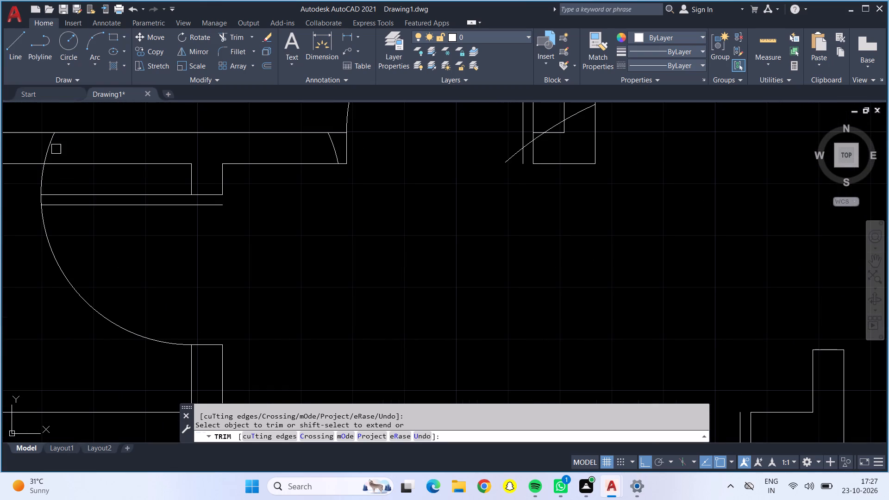
{"action": "left_click", "coordinate": [56, 144]}
{"action": "left_click", "coordinate": [44, 170]}
{"action": "scroll", "coordinate": [45, 175], "scroll_direction": "down", "scroll_amount": 1}
Trim the upper-left and upper-right rooms' door-swing arcs back to their door leaves and the upper-right opening's opposite jamb.
{"action": "middle_click_drag", "start_coordinate": [273, 215], "coordinate": [47, 371]}
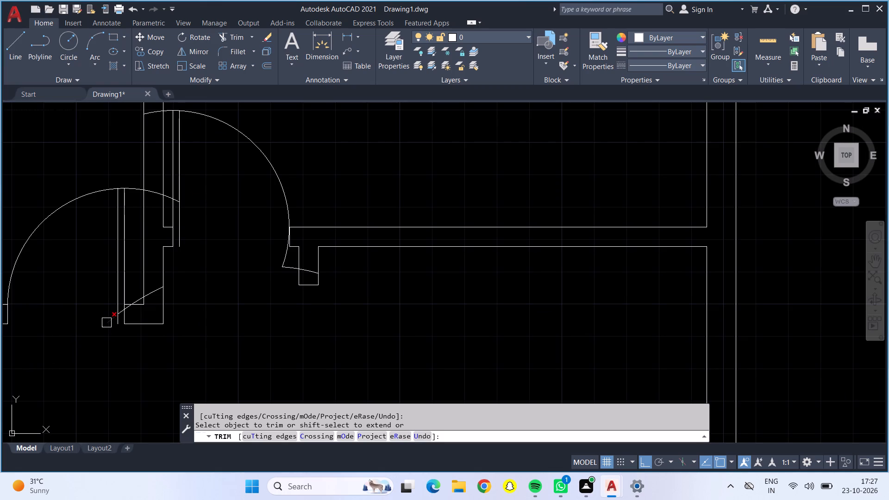
{"action": "left_click", "coordinate": [107, 321]}
{"action": "left_click", "coordinate": [132, 190]}
{"action": "middle_click_drag", "start_coordinate": [203, 182], "coordinate": [219, 308]}
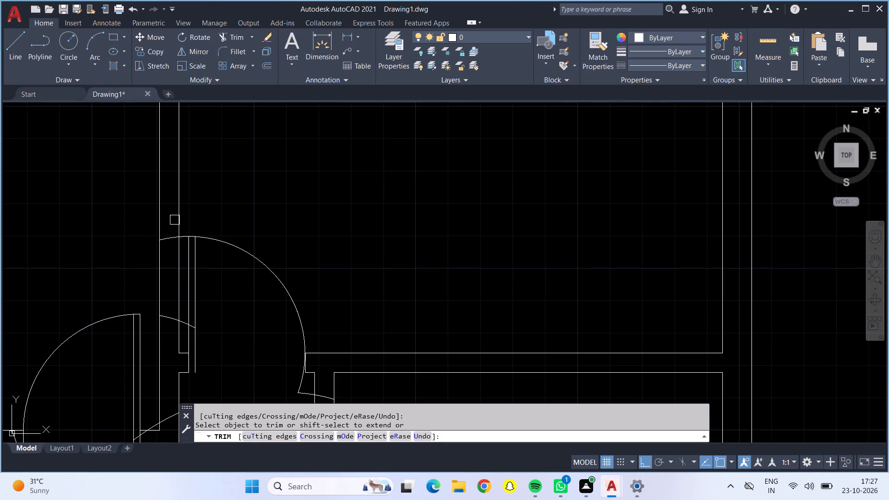
{"action": "scroll", "coordinate": [185, 237], "scroll_direction": "up", "scroll_amount": 4}
{"action": "left_click", "coordinate": [176, 231]}
{"action": "scroll", "coordinate": [176, 228], "scroll_direction": "down", "scroll_amount": 5}
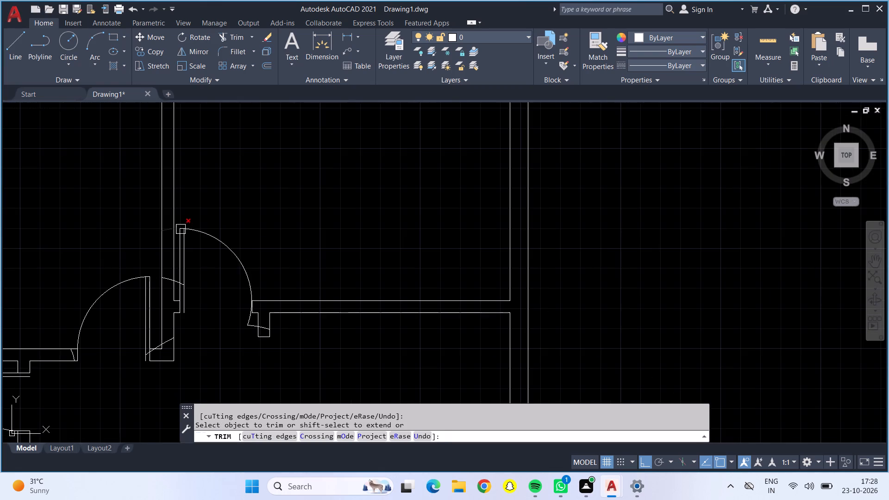
{"action": "scroll", "coordinate": [258, 330], "scroll_direction": "up", "scroll_amount": 3}
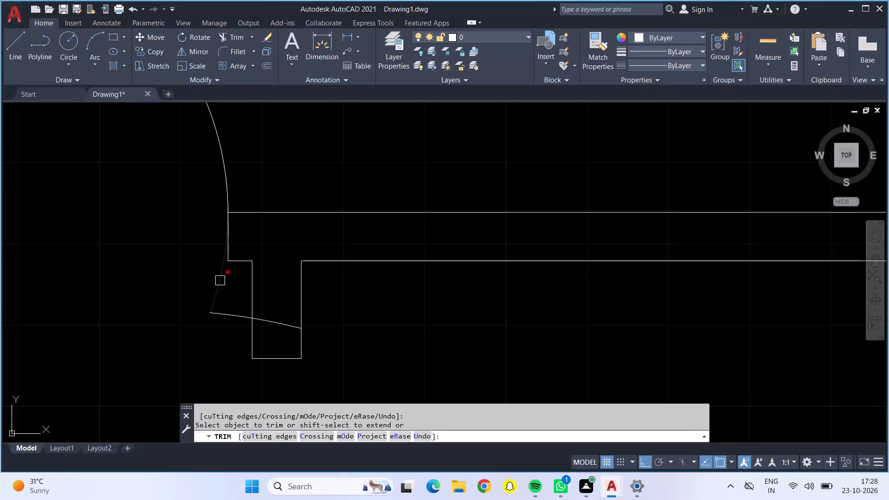
{"action": "left_click", "coordinate": [220, 281]}
{"action": "scroll", "coordinate": [220, 278], "scroll_direction": "down", "scroll_amount": 3}
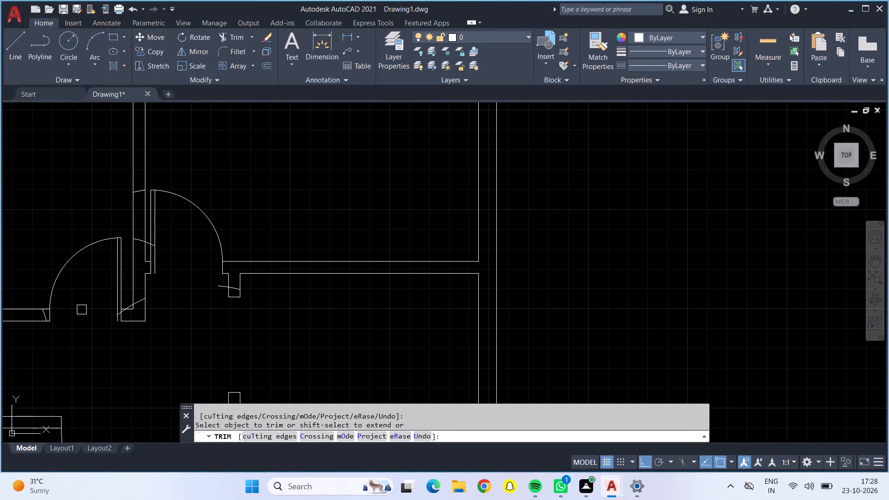
{"action": "key", "text": "Escape"}
Erase the five leftover arc fragments crossing the walls and jambs around the upper-left and upper-right doors.
{"action": "scroll", "coordinate": [44, 312], "scroll_direction": "up", "scroll_amount": 3}
{"action": "left_click", "coordinate": [43, 327]}
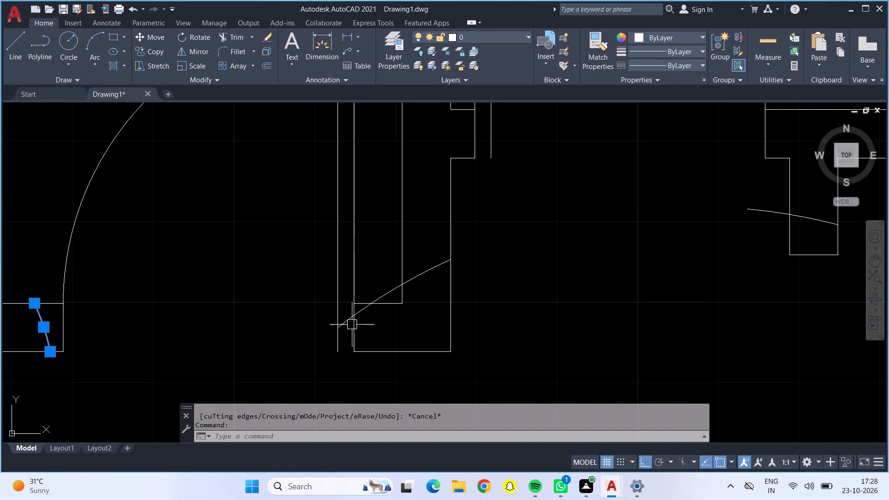
{"action": "left_click", "coordinate": [373, 296]}
{"action": "scroll", "coordinate": [381, 288], "scroll_direction": "down", "scroll_amount": 2}
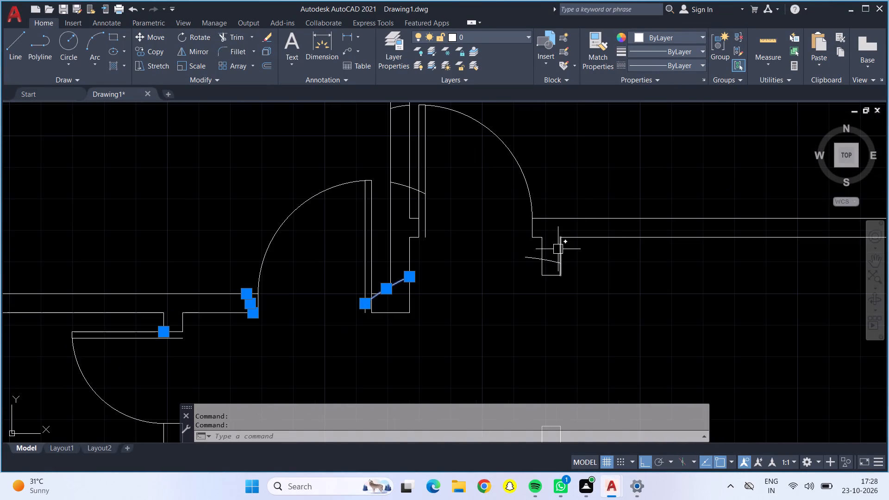
{"action": "scroll", "coordinate": [551, 256], "scroll_direction": "up", "scroll_amount": 4}
{"action": "left_click", "coordinate": [541, 284]}
{"action": "scroll", "coordinate": [537, 283], "scroll_direction": "down", "scroll_amount": 4}
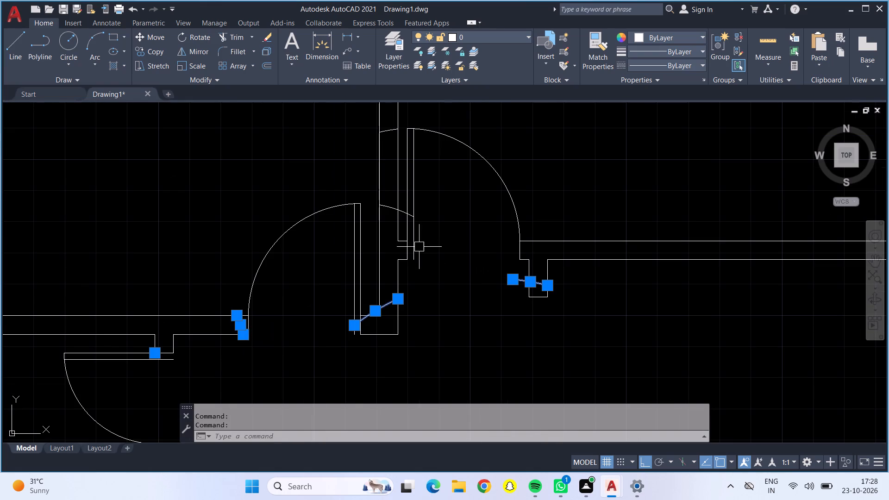
{"action": "scroll", "coordinate": [398, 214], "scroll_direction": "up", "scroll_amount": 2}
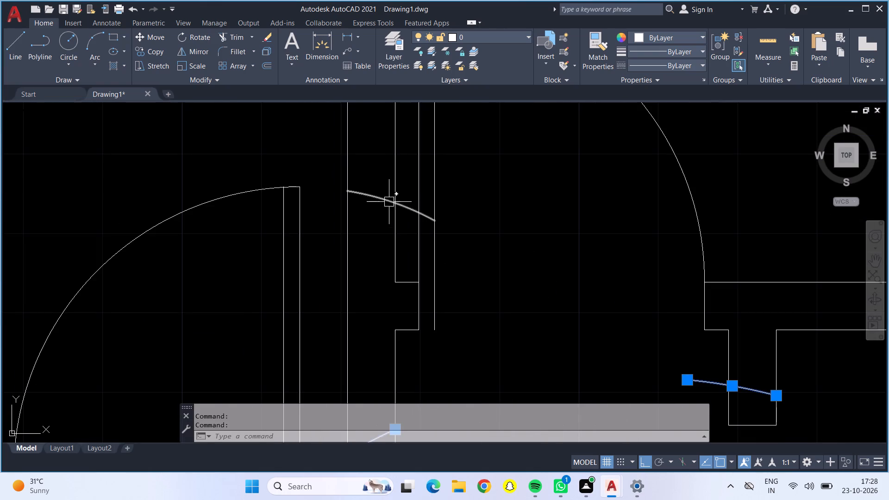
{"action": "left_click", "coordinate": [387, 200]}
{"action": "scroll", "coordinate": [387, 200], "scroll_direction": "down", "scroll_amount": 3}
{"action": "scroll", "coordinate": [372, 165], "scroll_direction": "down", "scroll_amount": 1}
{"action": "middle_click_drag", "start_coordinate": [372, 163], "coordinate": [372, 168]}
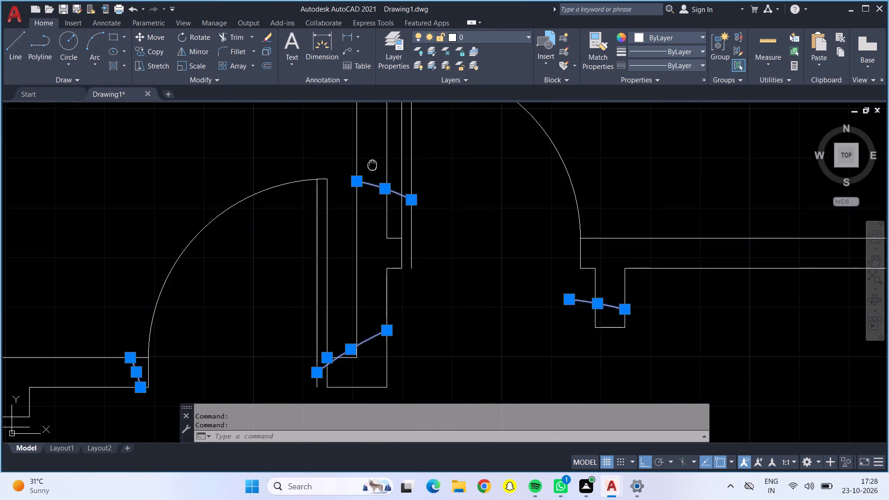
{"action": "middle_click_drag", "start_coordinate": [372, 168], "coordinate": [381, 271]}
{"action": "left_click", "coordinate": [381, 171]}
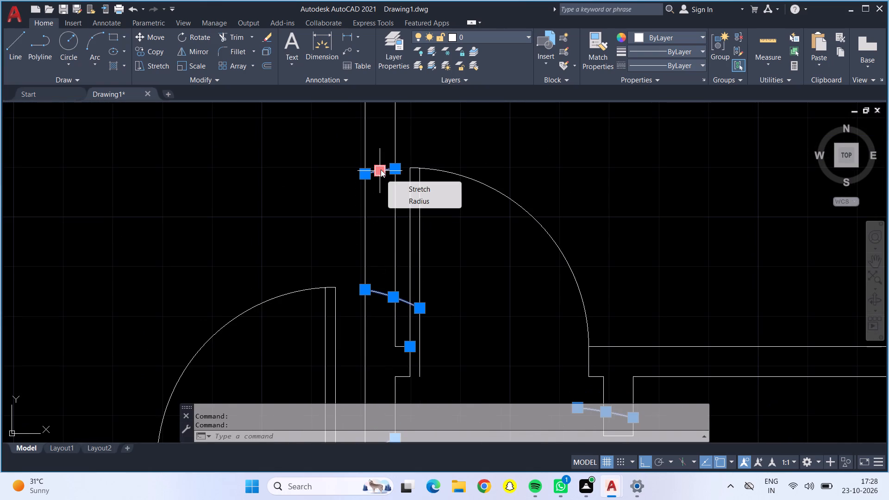
{"action": "key", "text": "Delete"}
{"action": "key", "text": "Delete"}
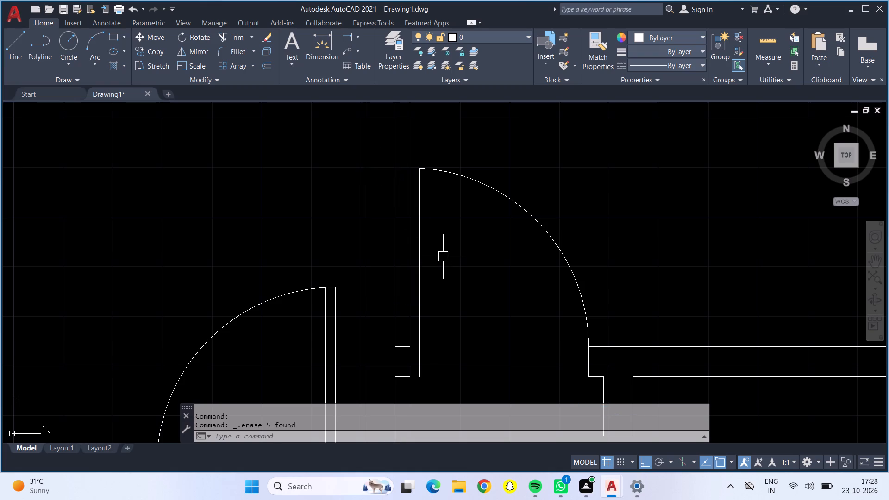
Trim the excess door-swing arc portions running from the leaves into the wall at the central and lower doors.
{"action": "scroll", "coordinate": [444, 256], "scroll_direction": "down", "scroll_amount": 2}
{"action": "middle_click_drag", "start_coordinate": [463, 318], "coordinate": [398, 154]}
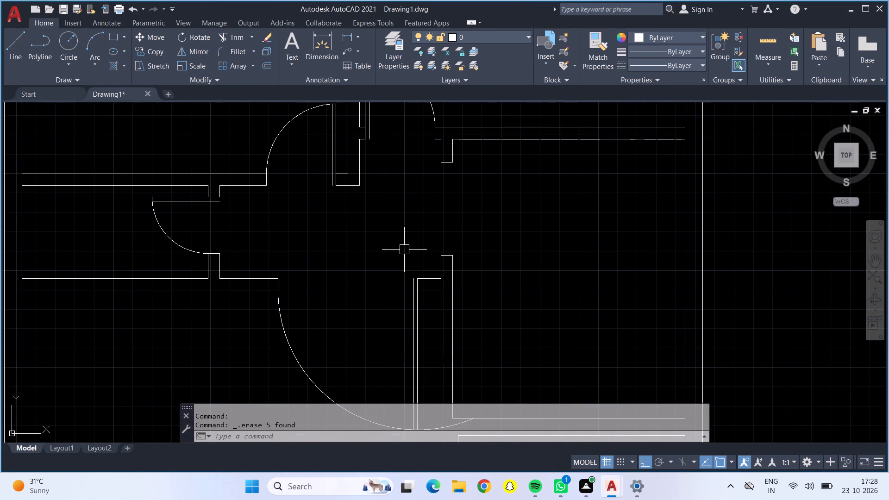
{"action": "scroll", "coordinate": [378, 262], "scroll_direction": "down", "scroll_amount": 1}
{"action": "middle_click_drag", "start_coordinate": [378, 262], "coordinate": [342, 175]}
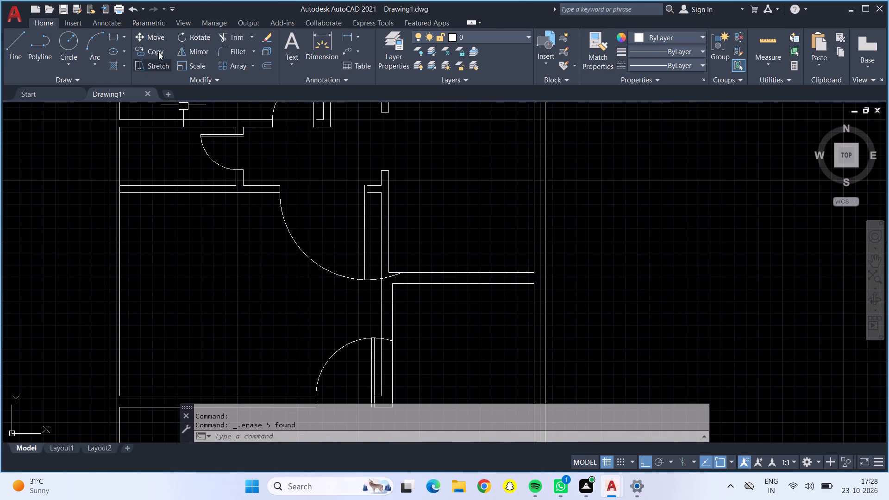
{"action": "left_click", "coordinate": [236, 34]}
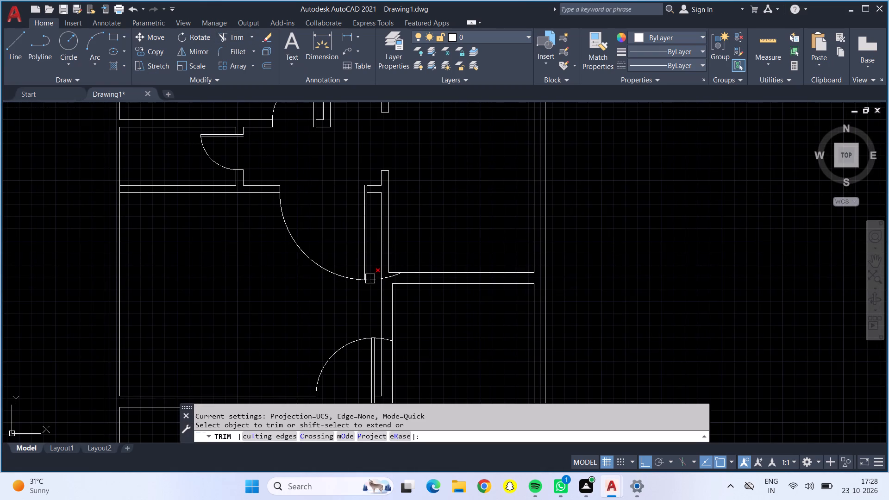
{"action": "scroll", "coordinate": [373, 279], "scroll_direction": "up", "scroll_amount": 5}
{"action": "left_click", "coordinate": [381, 295]}
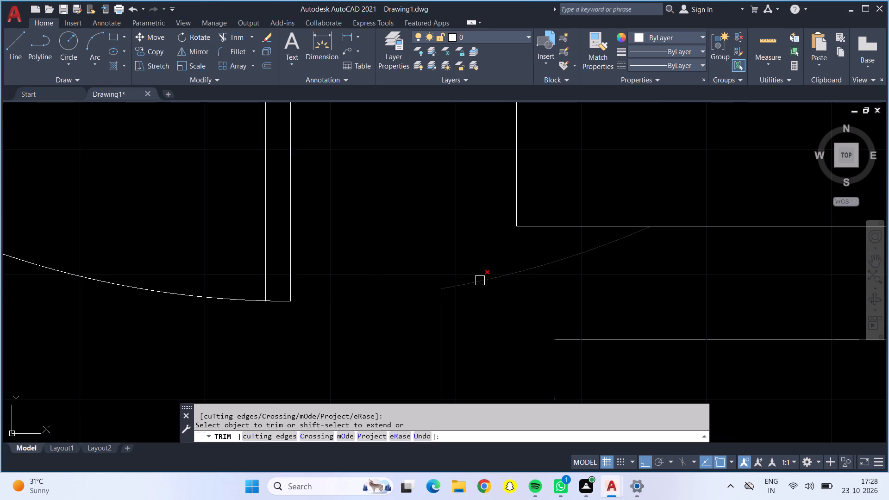
{"action": "left_click", "coordinate": [481, 277]}
{"action": "scroll", "coordinate": [492, 272], "scroll_direction": "down", "scroll_amount": 2}
{"action": "scroll", "coordinate": [491, 272], "scroll_direction": "up", "scroll_amount": 1}
{"action": "scroll", "coordinate": [491, 272], "scroll_direction": "down", "scroll_amount": 2}
{"action": "scroll", "coordinate": [539, 345], "scroll_direction": "down", "scroll_amount": 1}
{"action": "middle_click_drag", "start_coordinate": [538, 344], "coordinate": [429, 169]}
{"action": "scroll", "coordinate": [392, 212], "scroll_direction": "up", "scroll_amount": 4}
{"action": "left_click", "coordinate": [368, 244]}
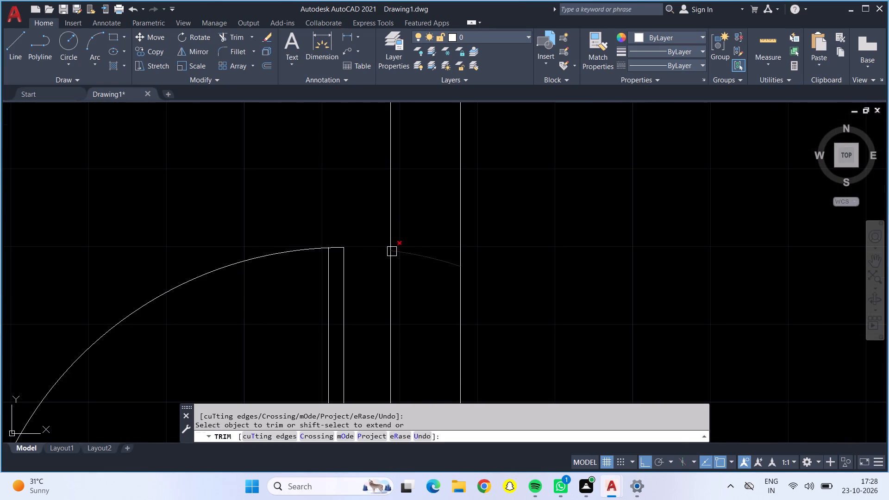
{"action": "left_click", "coordinate": [412, 257]}
{"action": "key", "text": "Escape"}
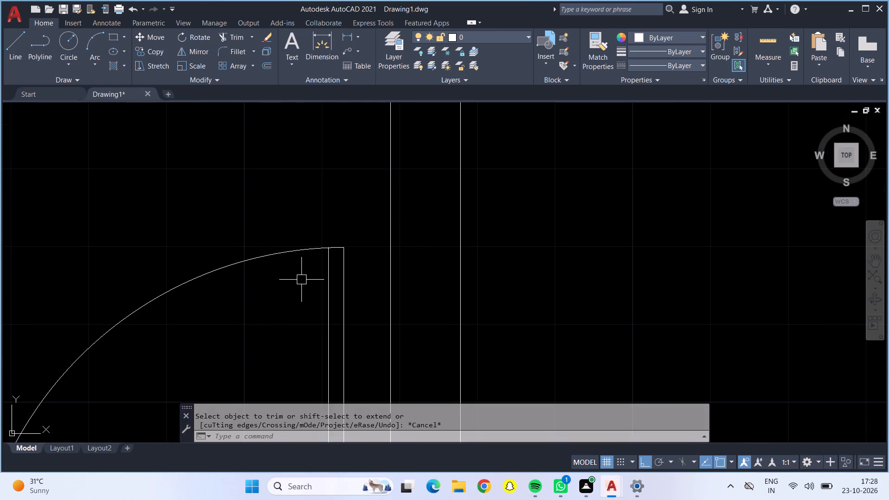
Offset the lower door's swing arc and its opposite jamb line 2" toward the inside of the opening.
{"action": "key", "text": "o"}
{"action": "key", "text": "Return"}
{"action": "key", "text": "2"}
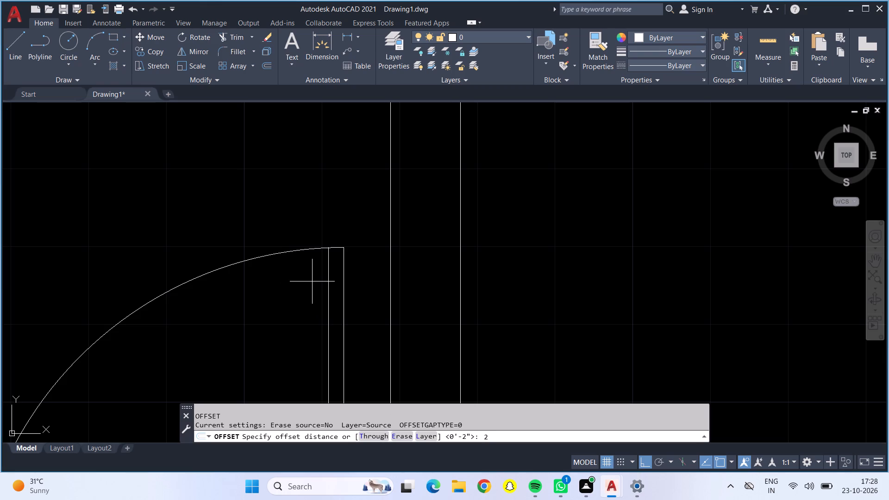
{"action": "key", "text": "shift+quotedbl"}
{"action": "key", "text": "Return"}
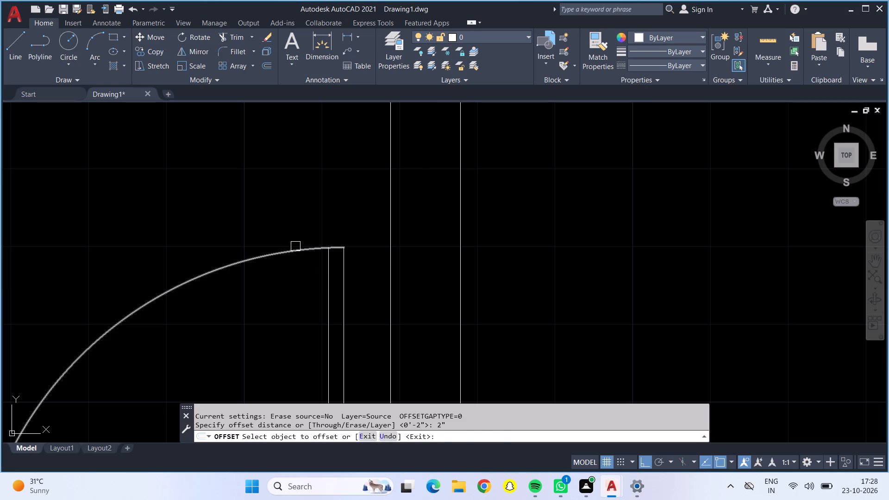
{"action": "left_click", "coordinate": [296, 249]}
{"action": "left_click", "coordinate": [335, 287]}
{"action": "scroll", "coordinate": [328, 286], "scroll_direction": "down", "scroll_amount": 1}
{"action": "middle_click_drag", "start_coordinate": [264, 356], "coordinate": [240, 218]}
{"action": "left_click", "coordinate": [79, 378]}
{"action": "left_click", "coordinate": [102, 382]}
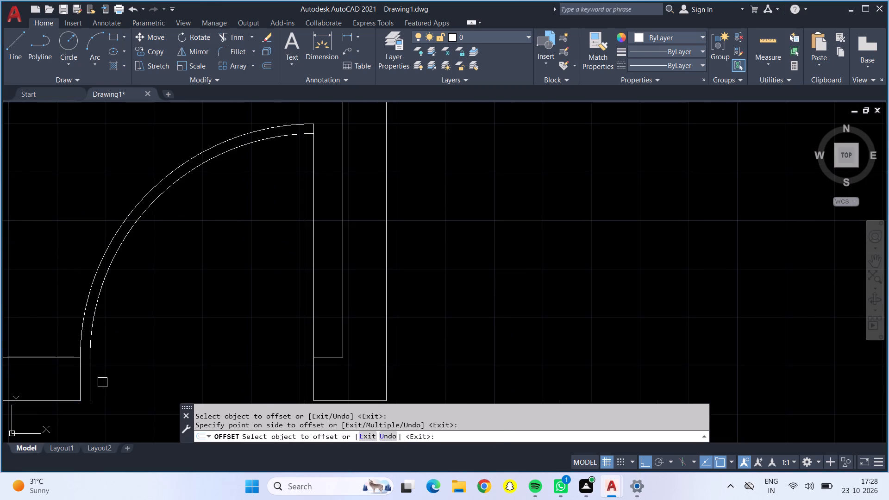
Offset the large central door's swing arc and its opposite jamb line 2" toward the inside of the opening.
{"action": "scroll", "coordinate": [166, 369], "scroll_direction": "down", "scroll_amount": 3}
{"action": "scroll", "coordinate": [148, 209], "scroll_direction": "up", "scroll_amount": 2}
{"action": "middle_click", "coordinate": [153, 267]}
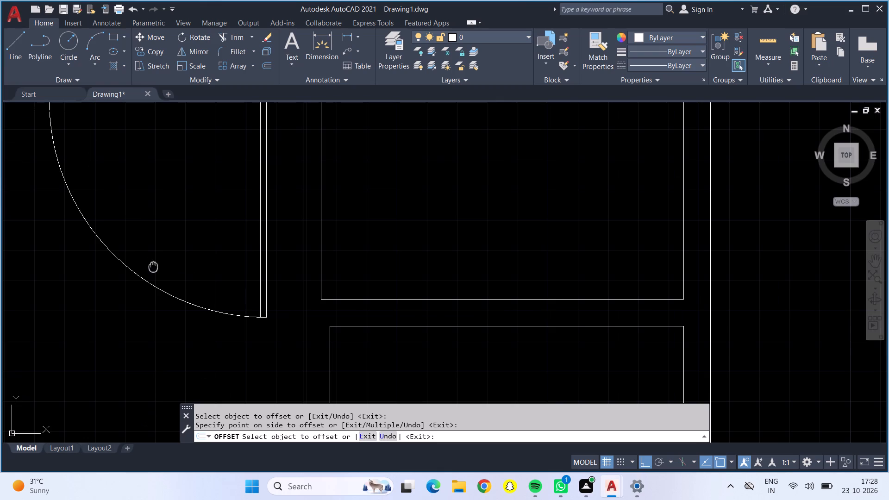
{"action": "left_click", "coordinate": [153, 279]}
{"action": "left_click", "coordinate": [153, 251]}
{"action": "middle_click_drag", "start_coordinate": [160, 235], "coordinate": [170, 337]}
{"action": "left_click_drag", "start_coordinate": [60, 188], "coordinate": [65, 189]}
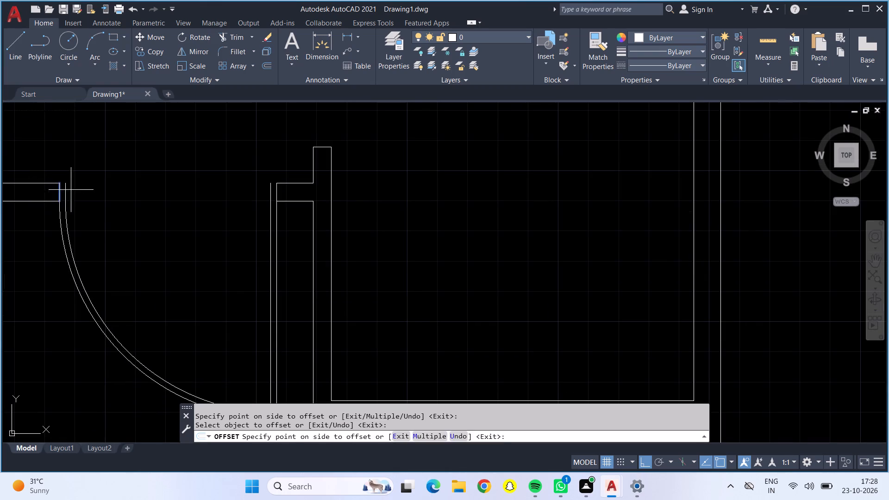
{"action": "left_click", "coordinate": [74, 191]}
Offset the small left room's door-swing arc and its lower jamb line 2" toward the inside of the opening.
{"action": "scroll", "coordinate": [88, 192], "scroll_direction": "down", "scroll_amount": 1}
{"action": "middle_click_drag", "start_coordinate": [88, 189], "coordinate": [152, 328]}
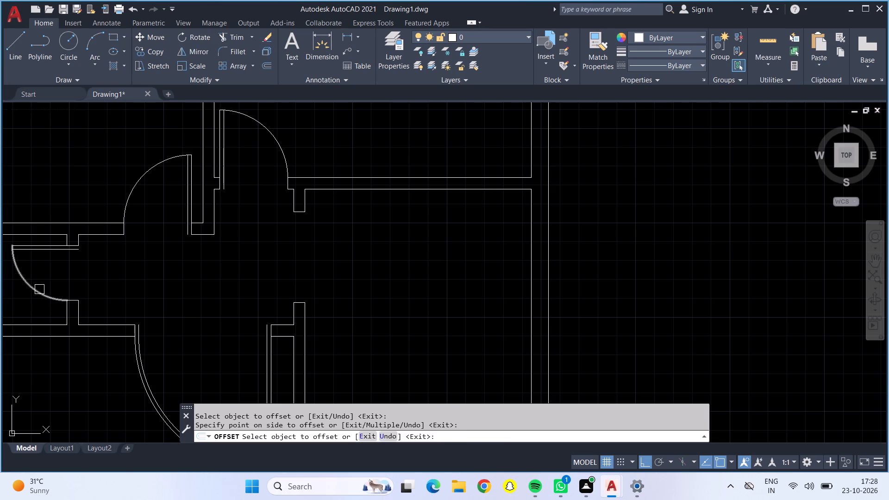
{"action": "left_click", "coordinate": [39, 289]}
{"action": "left_click_drag", "start_coordinate": [42, 284], "coordinate": [56, 274]}
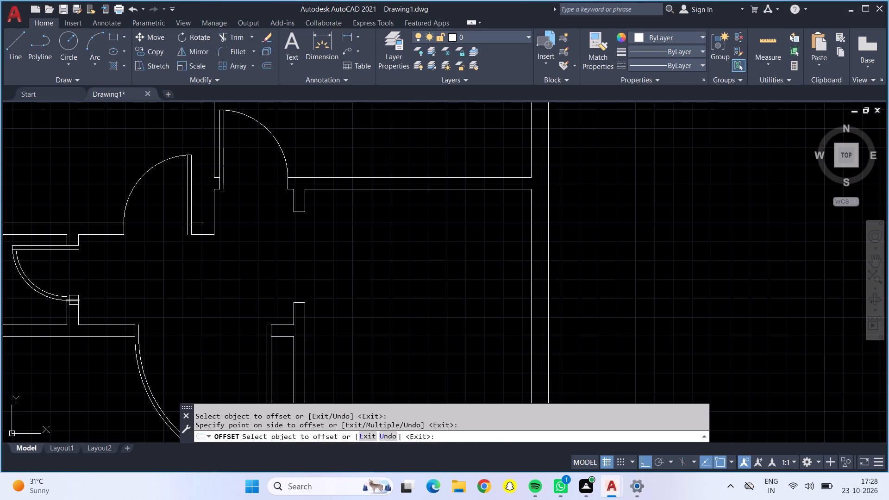
{"action": "left_click", "coordinate": [75, 300]}
{"action": "left_click", "coordinate": [75, 292]}
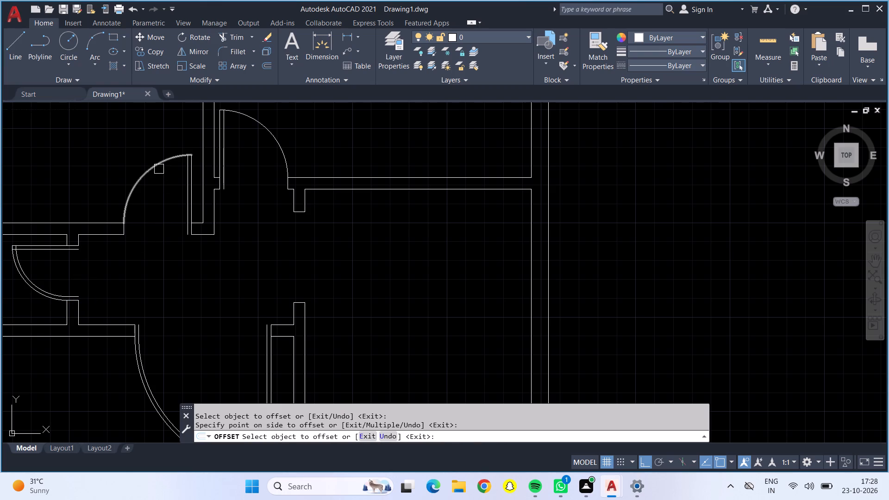
Offset the upper-left and upper-right doors' swing arcs and opposite jamb lines 2" toward the inside of their openings.
{"action": "left_click", "coordinate": [159, 169]}
{"action": "left_click", "coordinate": [165, 204]}
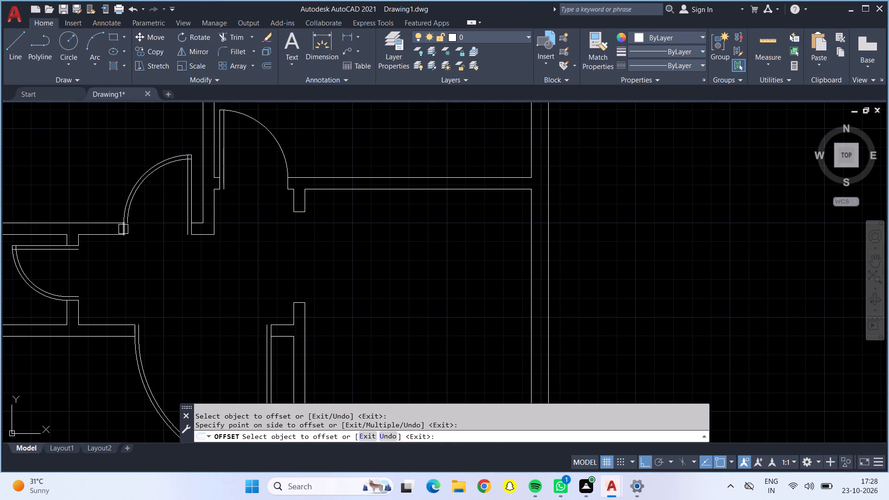
{"action": "left_click_drag", "start_coordinate": [123, 229], "coordinate": [138, 227]}
{"action": "left_click", "coordinate": [169, 230]}
{"action": "left_click", "coordinate": [262, 120]}
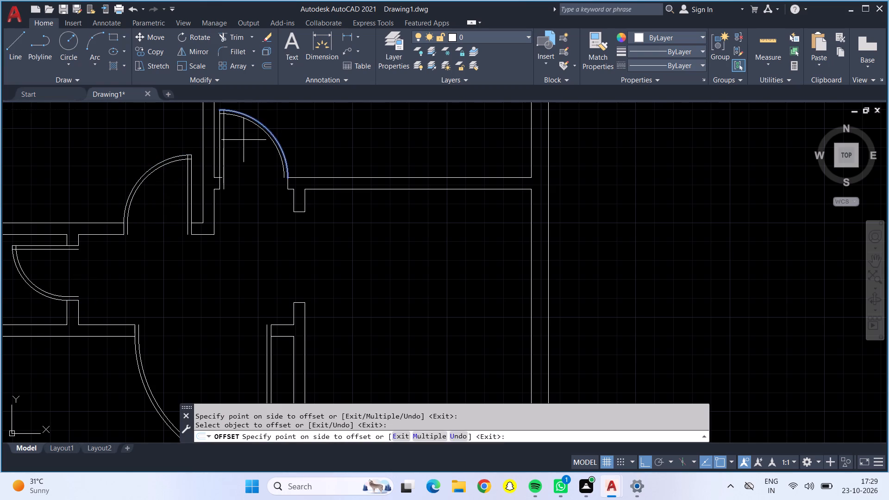
{"action": "left_click", "coordinate": [244, 140]}
{"action": "left_click", "coordinate": [286, 187]}
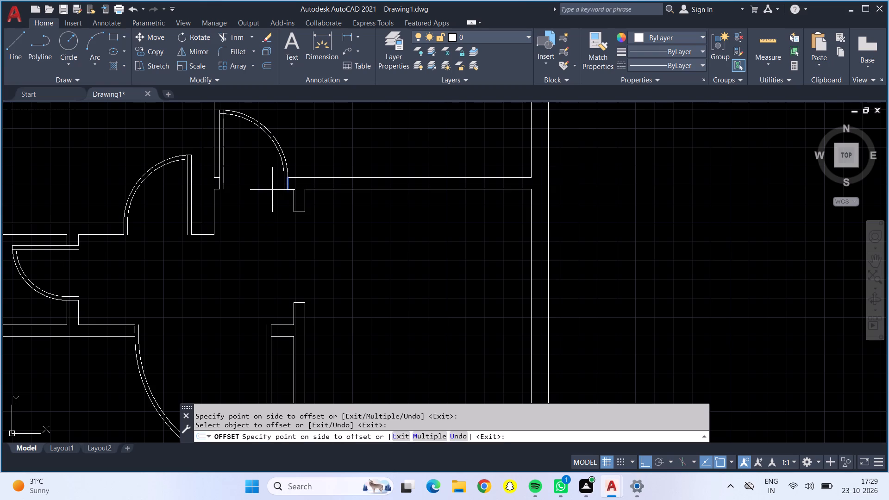
{"action": "left_click", "coordinate": [266, 190]}
{"action": "key", "text": "Escape"}
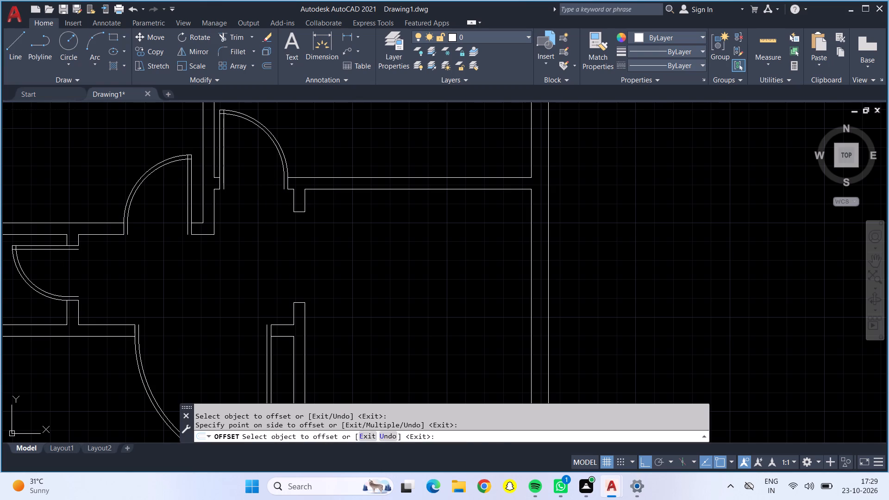
Trim the overlapping inner arc and leaf line ends where they cross at the tops of the upper-right and upper-left doors.
{"action": "left_click", "coordinate": [231, 42]}
{"action": "scroll", "coordinate": [217, 112], "scroll_direction": "up", "scroll_amount": 5}
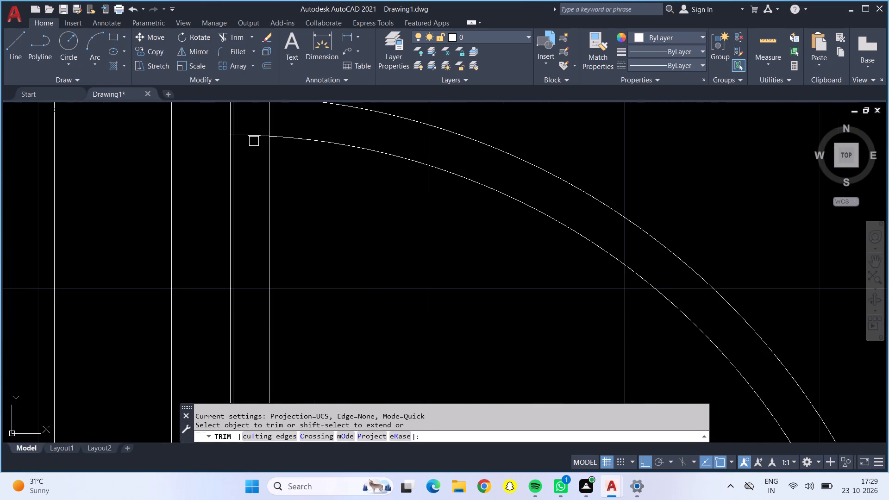
{"action": "left_click", "coordinate": [252, 135]}
{"action": "left_click", "coordinate": [267, 120]}
{"action": "scroll", "coordinate": [267, 120], "scroll_direction": "down", "scroll_amount": 2}
{"action": "scroll", "coordinate": [267, 120], "scroll_direction": "up", "scroll_amount": 1}
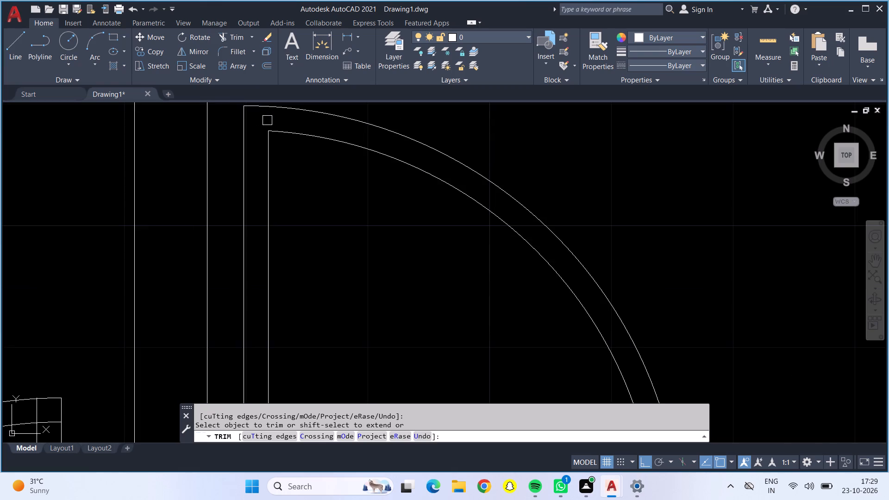
{"action": "scroll", "coordinate": [150, 331], "scroll_direction": "down", "scroll_amount": 1}
{"action": "scroll", "coordinate": [81, 385], "scroll_direction": "up", "scroll_amount": 3}
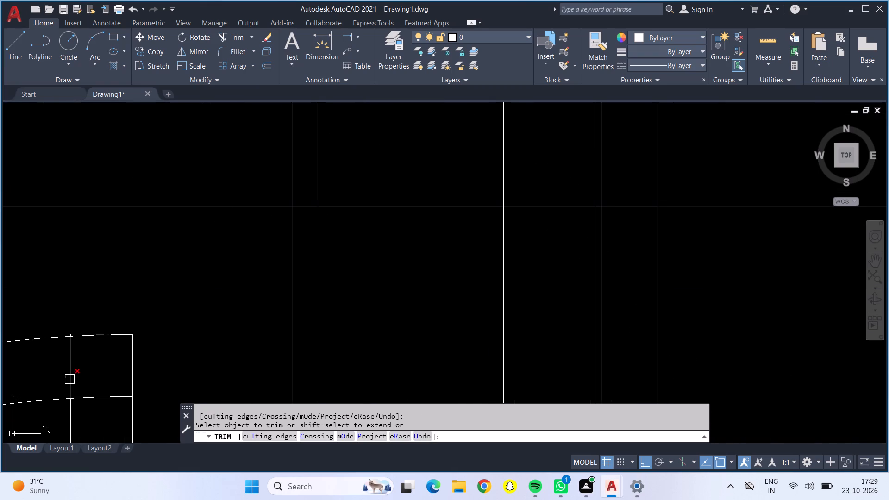
{"action": "left_click", "coordinate": [69, 379]}
{"action": "left_click", "coordinate": [92, 397]}
{"action": "scroll", "coordinate": [94, 384], "scroll_direction": "up", "scroll_amount": 1}
{"action": "scroll", "coordinate": [94, 383], "scroll_direction": "down", "scroll_amount": 2}
{"action": "scroll", "coordinate": [94, 382], "scroll_direction": "up", "scroll_amount": 1}
{"action": "scroll", "coordinate": [94, 382], "scroll_direction": "down", "scroll_amount": 3}
{"action": "scroll", "coordinate": [175, 299], "scroll_direction": "down", "scroll_amount": 4}
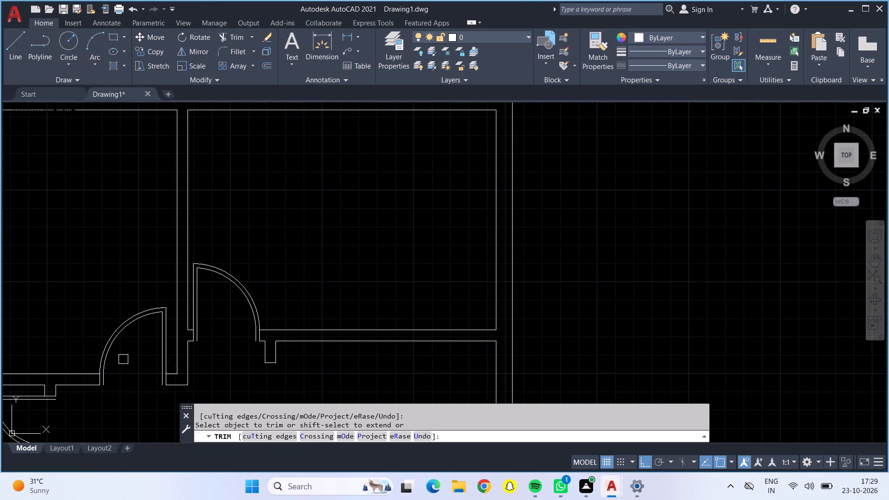
Trim the overlapping inner leaf line and inner arc ends at the free end of the small left room's door.
{"action": "middle_click_drag", "start_coordinate": [74, 419], "coordinate": [236, 357]}
{"action": "scroll", "coordinate": [144, 338], "scroll_direction": "up", "scroll_amount": 5}
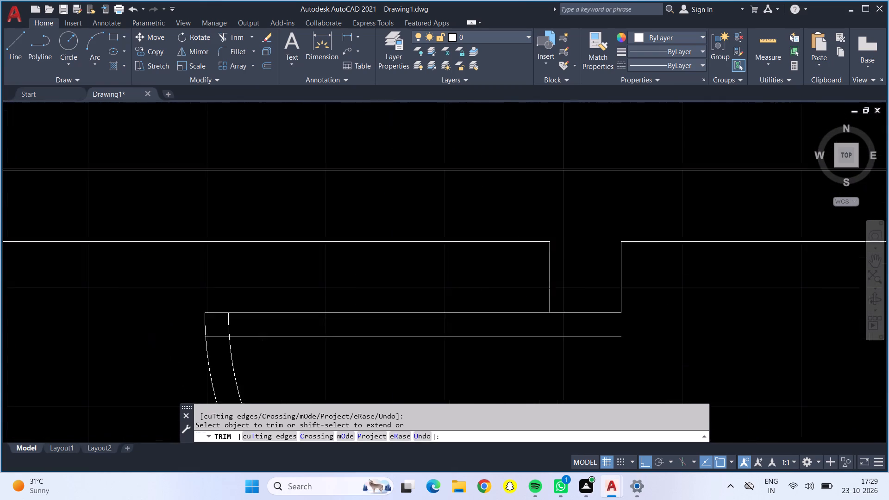
{"action": "left_click", "coordinate": [253, 332]}
{"action": "left_click", "coordinate": [276, 319]}
{"action": "scroll", "coordinate": [279, 319], "scroll_direction": "down", "scroll_amount": 5}
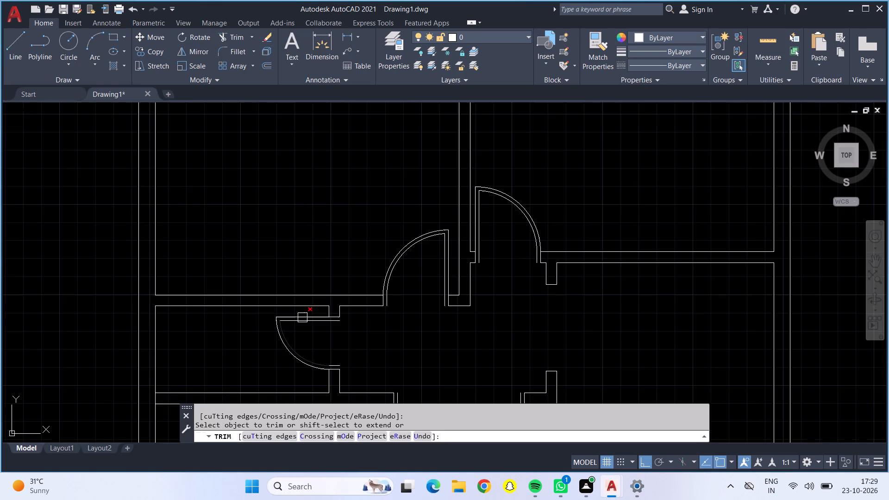
Trim the overlapping inner leaf line and inner arc ends at the bottom of the large central door.
{"action": "middle_click_drag", "start_coordinate": [488, 341], "coordinate": [363, 283]}
{"action": "middle_click_drag", "start_coordinate": [378, 331], "coordinate": [240, 245]}
{"action": "scroll", "coordinate": [256, 407], "scroll_direction": "up", "scroll_amount": 4}
{"action": "scroll", "coordinate": [259, 368], "scroll_direction": "up", "scroll_amount": 4}
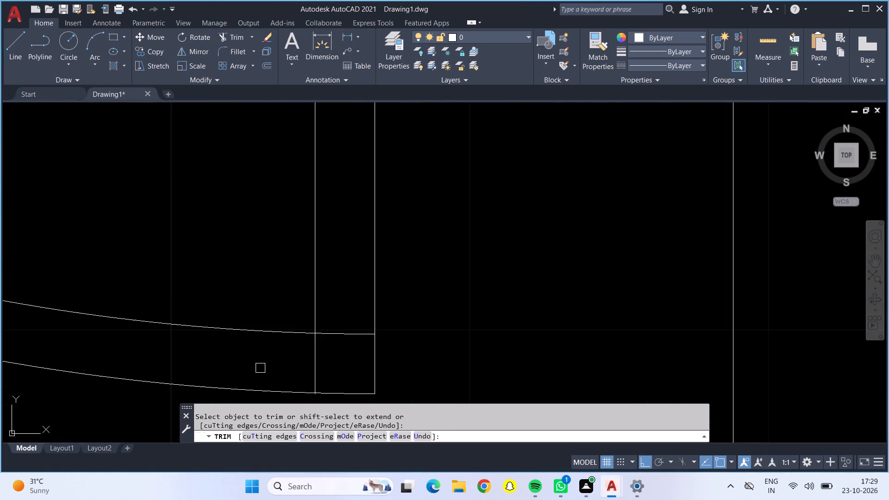
{"action": "left_click", "coordinate": [313, 365]}
{"action": "left_click", "coordinate": [326, 337]}
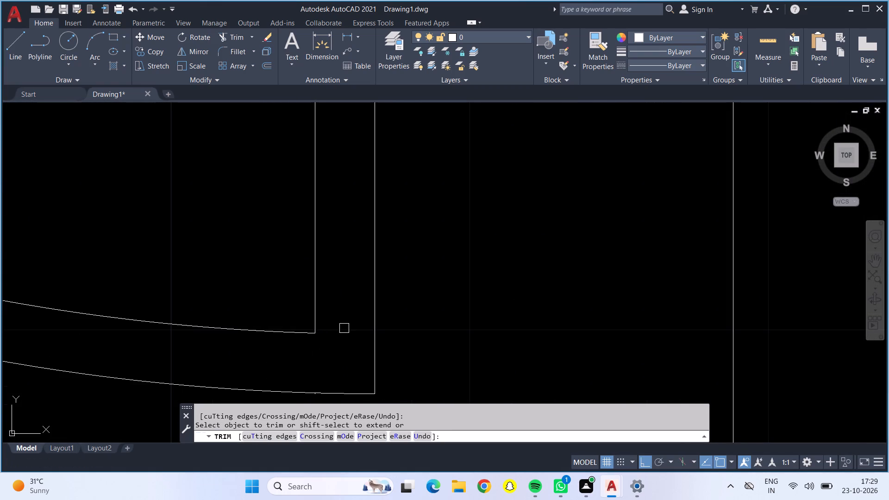
{"action": "scroll", "coordinate": [344, 328], "scroll_direction": "up", "scroll_amount": 1}
{"action": "scroll", "coordinate": [344, 328], "scroll_direction": "down", "scroll_amount": 4}
{"action": "scroll", "coordinate": [428, 319], "scroll_direction": "down", "scroll_amount": 4}
Trim the overlapping inner leaf line and inner arc ends at the top of the lower door.
{"action": "middle_click_drag", "start_coordinate": [366, 348], "coordinate": [257, 238]}
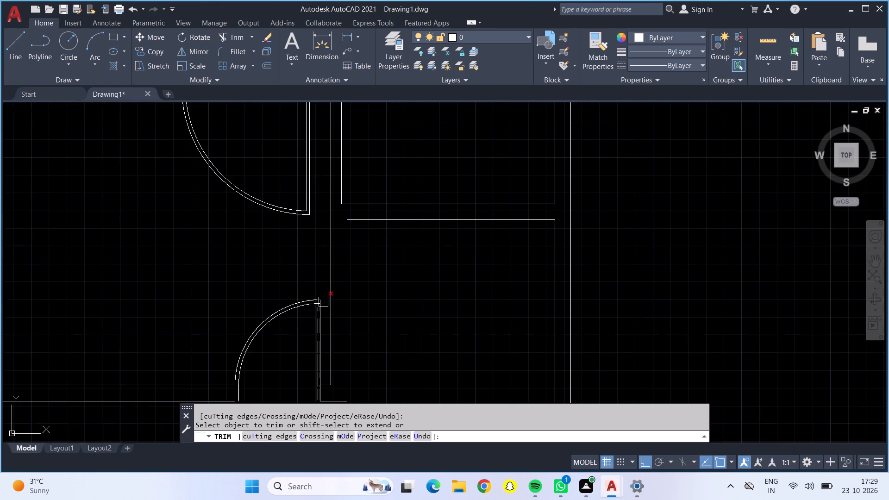
{"action": "scroll", "coordinate": [314, 307], "scroll_direction": "up", "scroll_amount": 6}
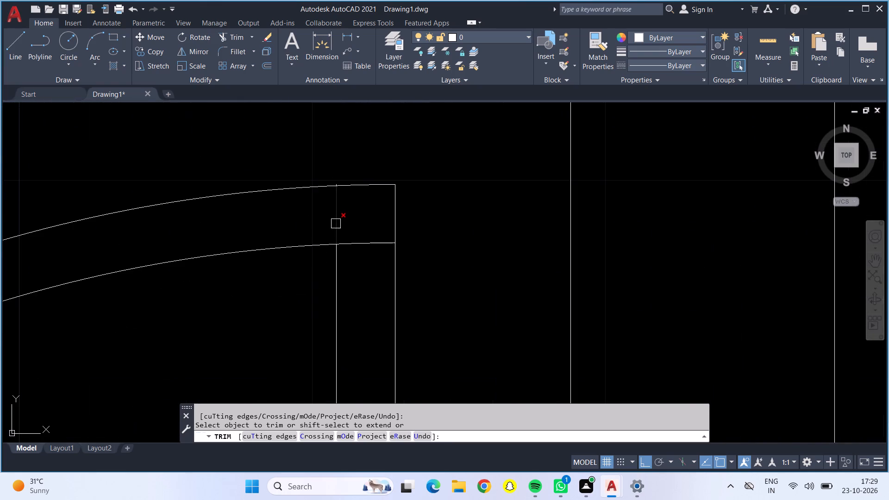
{"action": "left_click_drag", "start_coordinate": [336, 224], "coordinate": [342, 223]}
{"action": "left_click", "coordinate": [362, 241]}
{"action": "scroll", "coordinate": [366, 242], "scroll_direction": "down", "scroll_amount": 5}
{"action": "scroll", "coordinate": [366, 244], "scroll_direction": "up", "scroll_amount": 1}
{"action": "scroll", "coordinate": [366, 244], "scroll_direction": "down", "scroll_amount": 1}
{"action": "scroll", "coordinate": [366, 244], "scroll_direction": "up", "scroll_amount": 1}
{"action": "scroll", "coordinate": [366, 244], "scroll_direction": "down", "scroll_amount": 3}
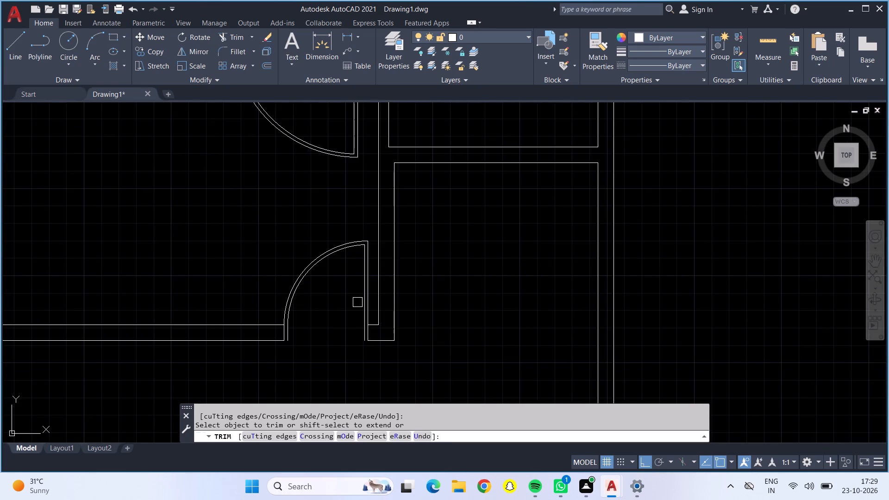
{"action": "key", "text": "Escape"}
Offset the inner left wall line of the second plan's bottom room 3' into the room.
{"action": "scroll", "coordinate": [347, 322], "scroll_direction": "down", "scroll_amount": 3}
{"action": "middle_click_drag", "start_coordinate": [311, 285], "coordinate": [292, 285]}
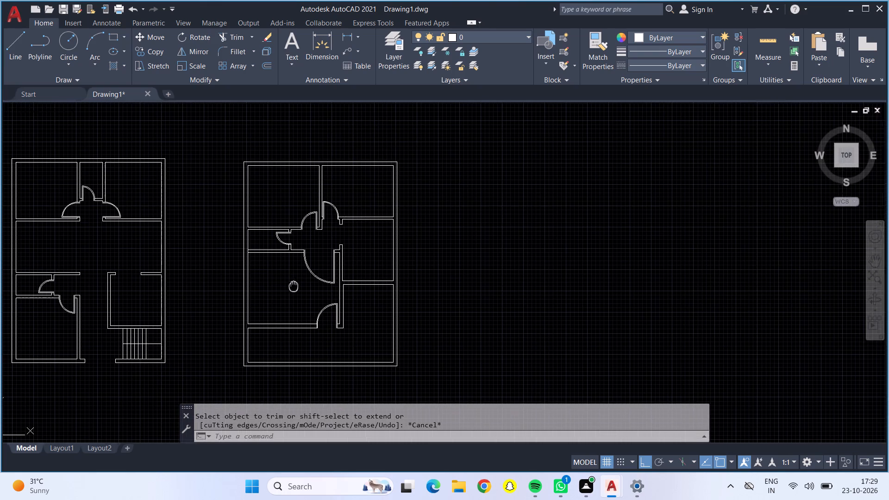
{"action": "middle_click_drag", "start_coordinate": [292, 285], "coordinate": [269, 280]}
{"action": "scroll", "coordinate": [269, 341], "scroll_direction": "up", "scroll_amount": 2}
{"action": "middle_click_drag", "start_coordinate": [262, 351], "coordinate": [330, 331]}
{"action": "scroll", "coordinate": [331, 330], "scroll_direction": "up", "scroll_amount": 1}
{"action": "middle_click_drag", "start_coordinate": [331, 330], "coordinate": [313, 301]}
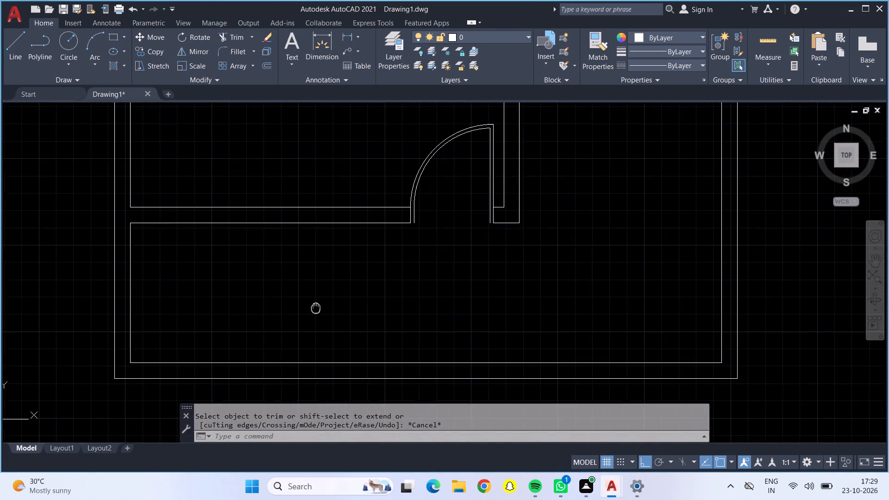
{"action": "middle_click_drag", "start_coordinate": [313, 301], "coordinate": [313, 300]}
{"action": "key", "text": "Escape"}
{"action": "key", "text": "o"}
{"action": "key", "text": "Return"}
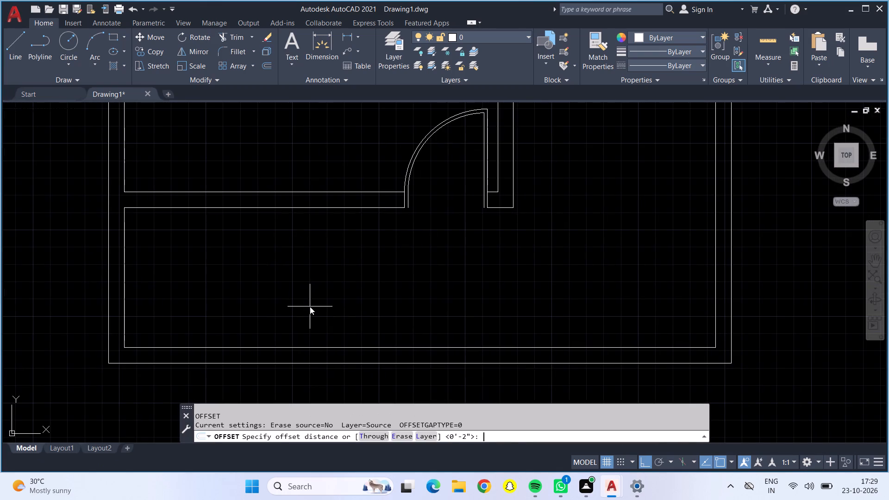
{"action": "type", "text": "3'"}
{"action": "key", "text": "Return"}
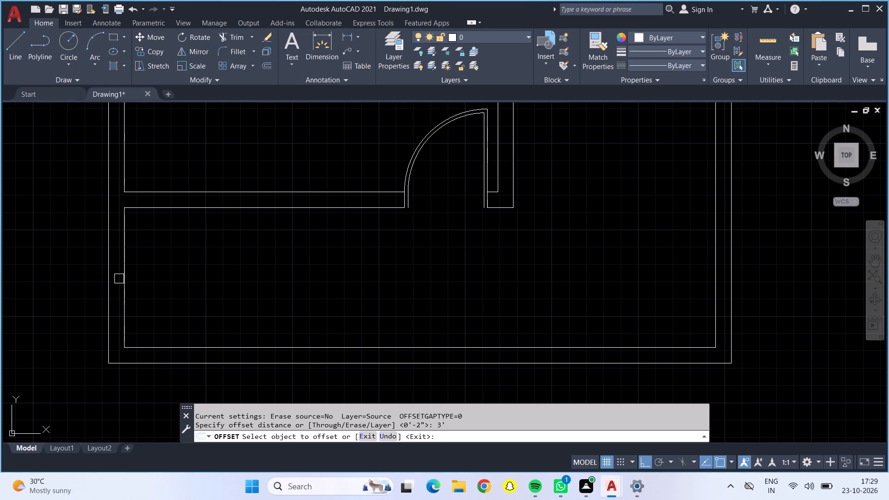
{"action": "left_click", "coordinate": [124, 280]}
{"action": "left_click_drag", "start_coordinate": [214, 285], "coordinate": [229, 284]}
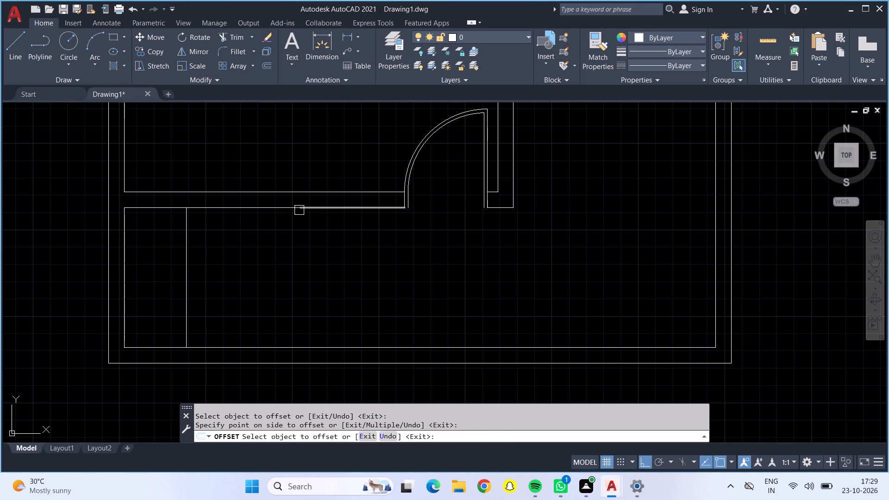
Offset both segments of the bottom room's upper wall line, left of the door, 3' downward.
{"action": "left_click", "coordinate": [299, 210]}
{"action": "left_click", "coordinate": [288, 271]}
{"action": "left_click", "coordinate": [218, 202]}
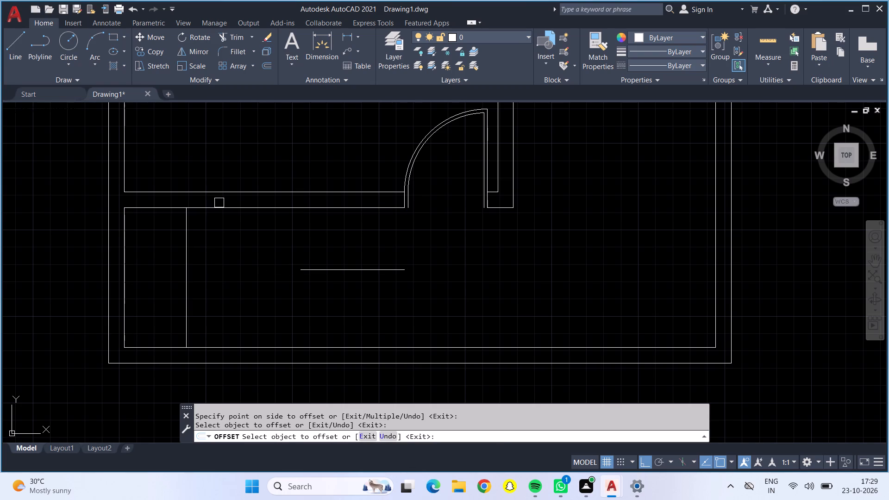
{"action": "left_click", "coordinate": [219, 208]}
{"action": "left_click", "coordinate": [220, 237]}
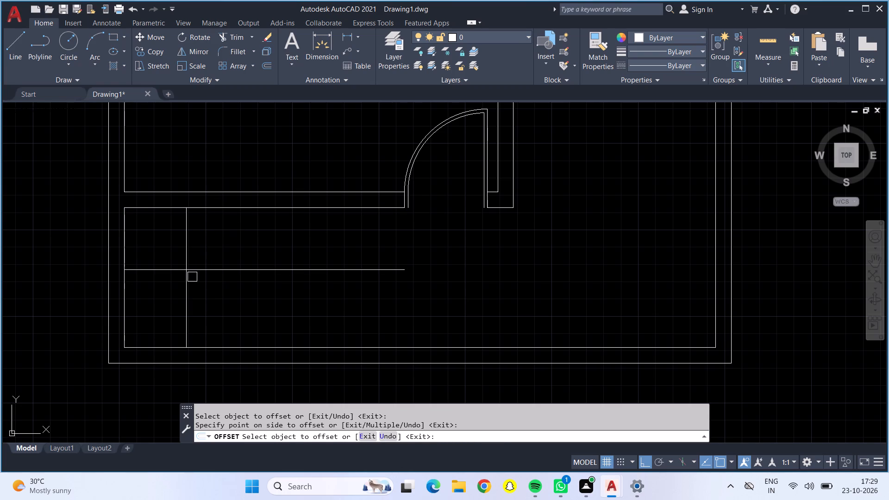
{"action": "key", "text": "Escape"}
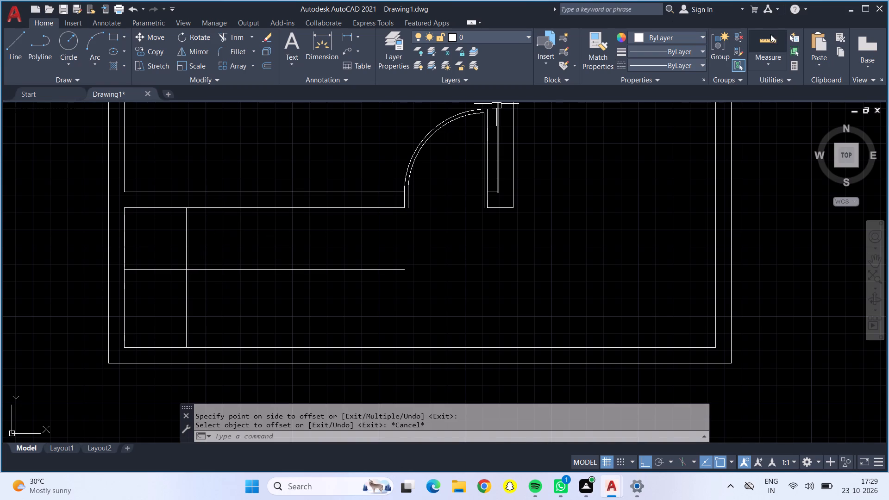
Measure the spacing between the bottom room's upper wall line and the horizontal offset line.
{"action": "left_click", "coordinate": [770, 34]}
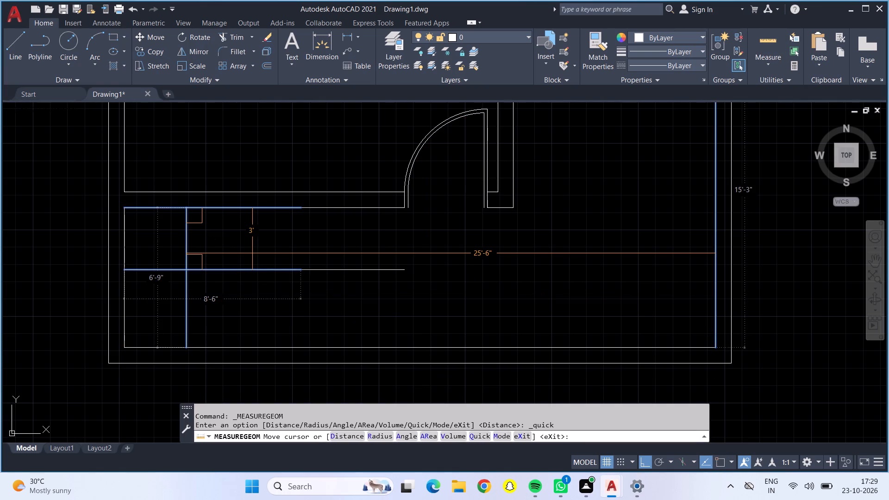
{"action": "key", "text": "Escape"}
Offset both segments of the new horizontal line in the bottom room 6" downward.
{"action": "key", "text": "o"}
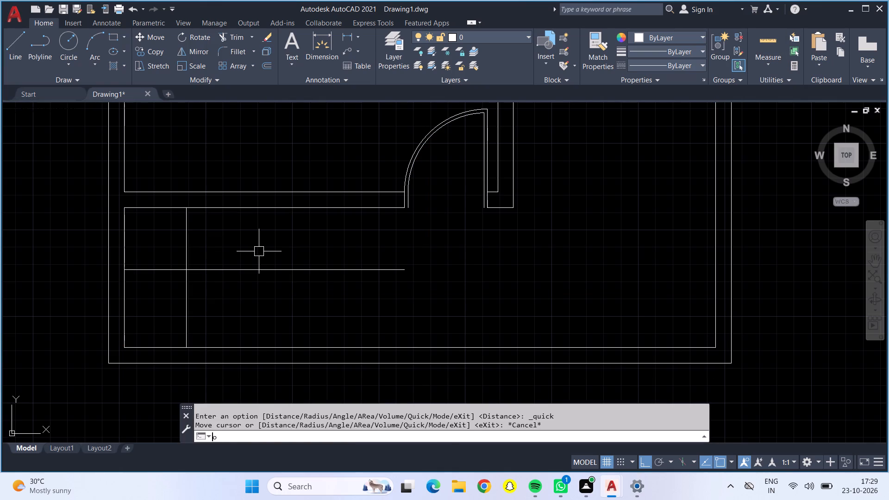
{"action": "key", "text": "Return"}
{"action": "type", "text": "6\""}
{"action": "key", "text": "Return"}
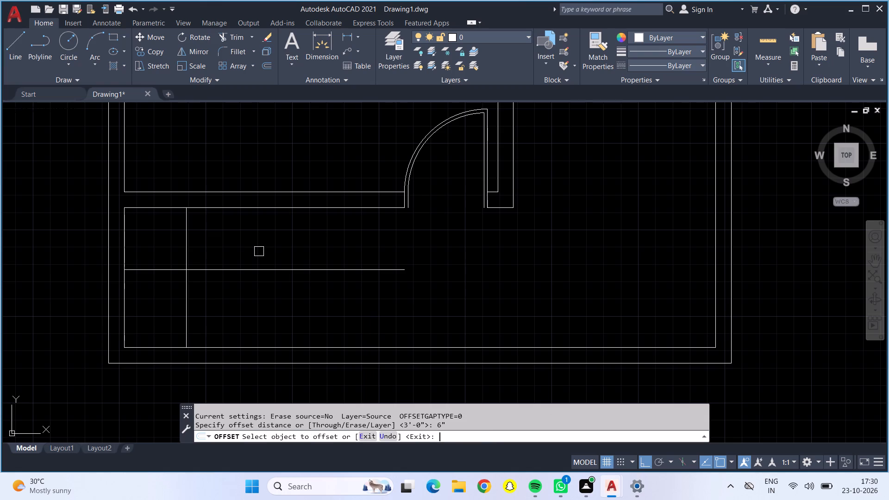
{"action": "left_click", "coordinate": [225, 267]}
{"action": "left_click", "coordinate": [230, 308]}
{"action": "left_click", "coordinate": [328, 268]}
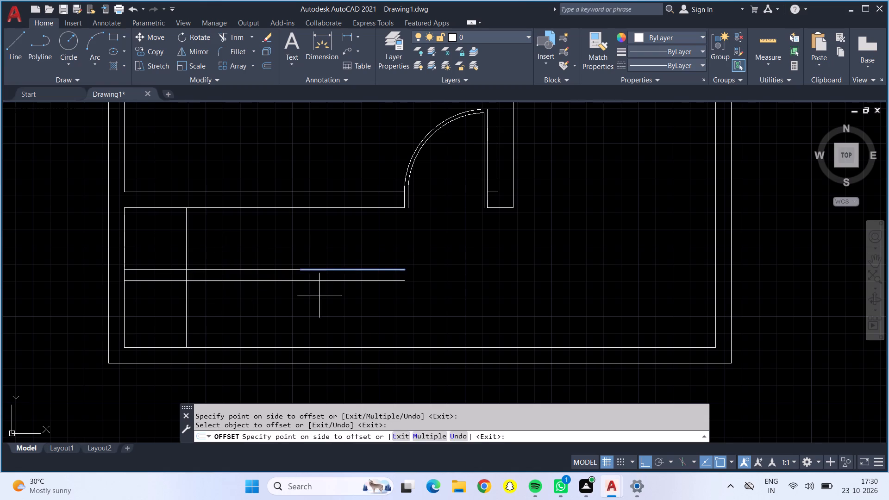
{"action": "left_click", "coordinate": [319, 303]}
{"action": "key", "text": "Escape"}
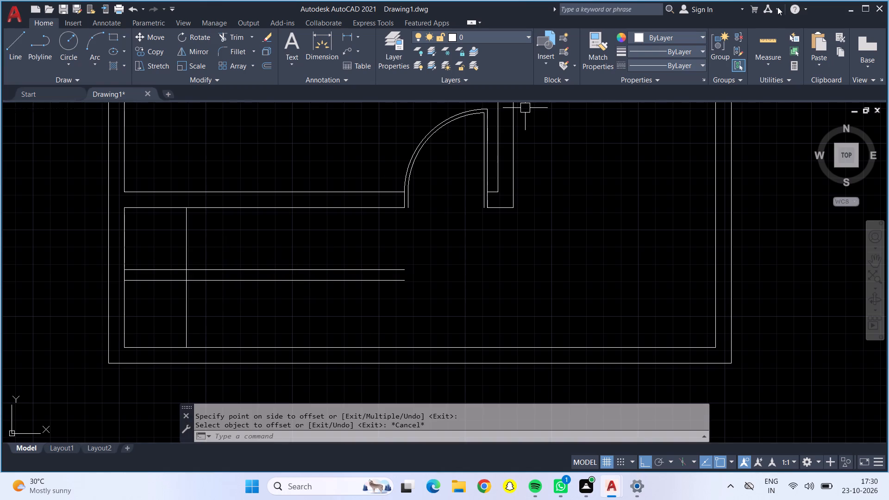
Measure the clearances around the pair of horizontal lines in the bottom room.
{"action": "left_click", "coordinate": [774, 43]}
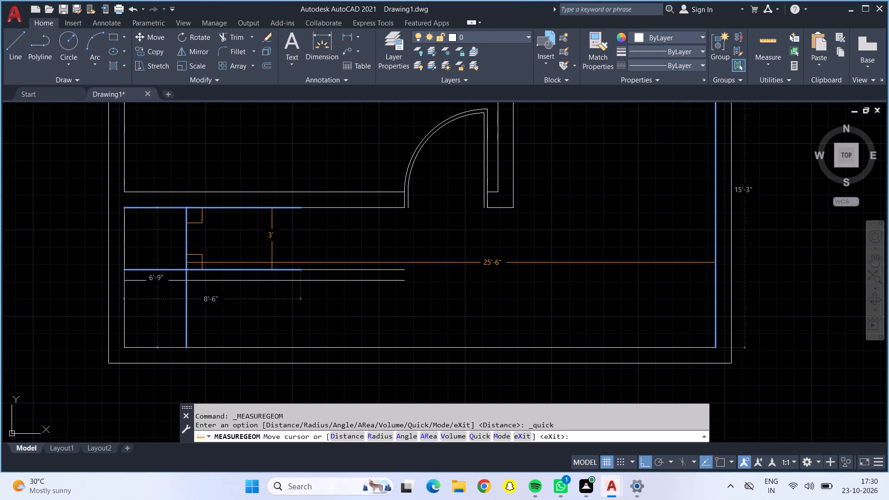
{"action": "key", "text": "Escape"}
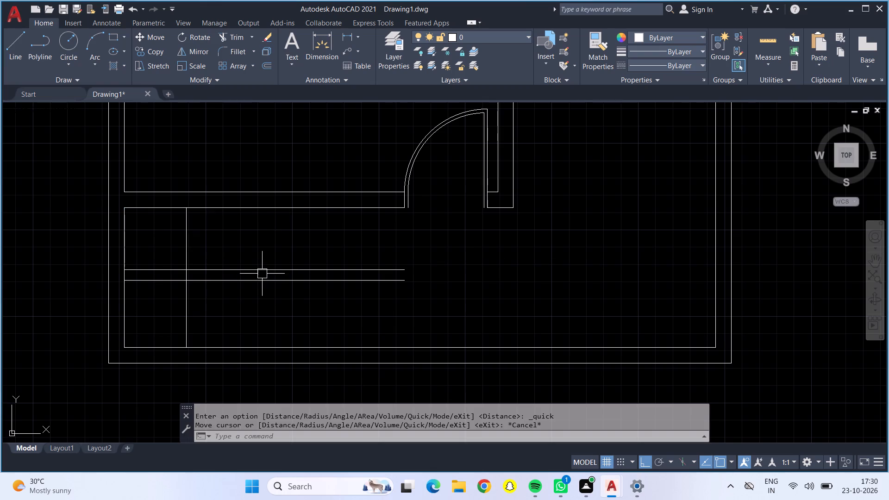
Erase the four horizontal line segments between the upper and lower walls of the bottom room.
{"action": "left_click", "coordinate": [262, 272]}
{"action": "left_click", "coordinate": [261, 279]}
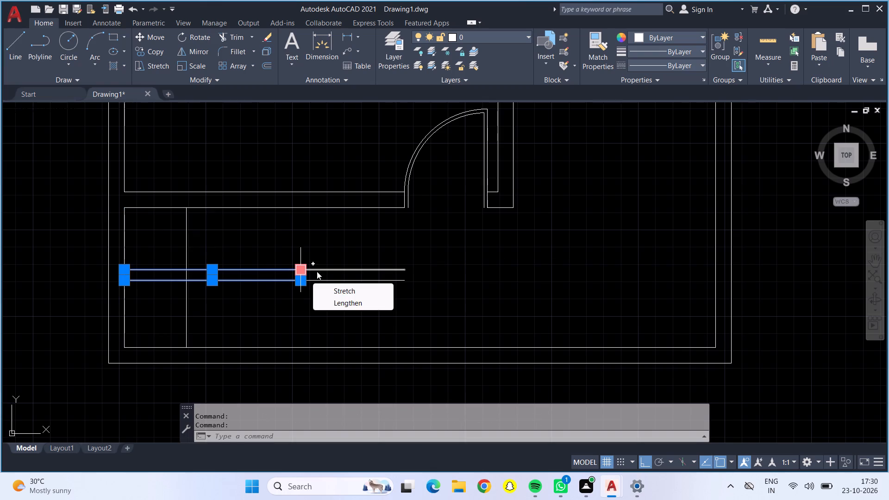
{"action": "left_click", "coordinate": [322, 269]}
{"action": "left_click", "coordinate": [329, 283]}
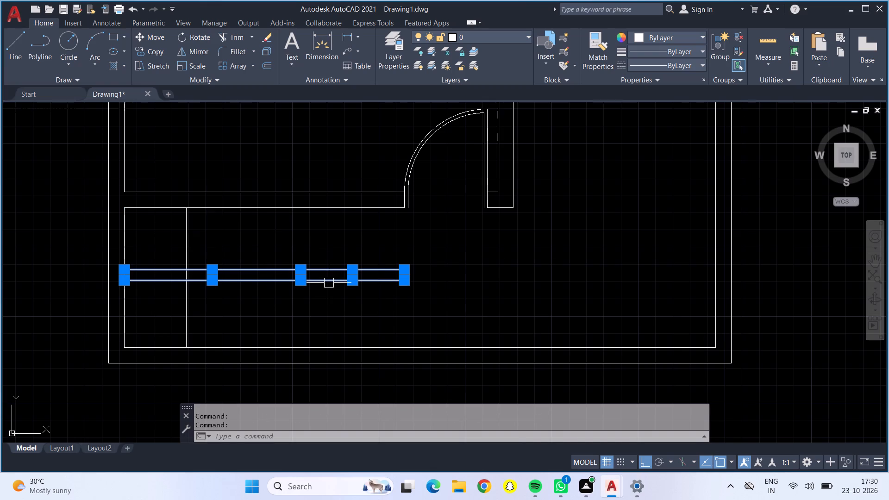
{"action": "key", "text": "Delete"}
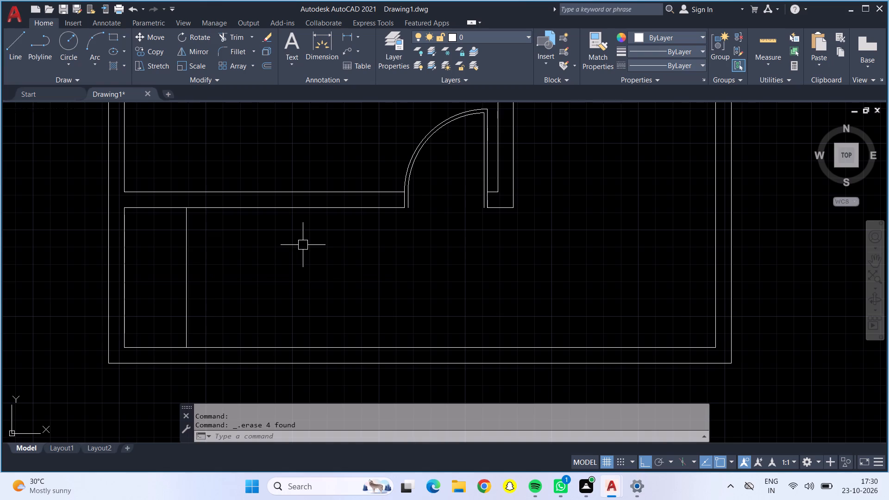
Offset the bottom room's upper wall segments 3'4" downward and its lower inner wall line 3'4" upward.
{"action": "key", "text": "o"}
{"action": "key", "text": "Return"}
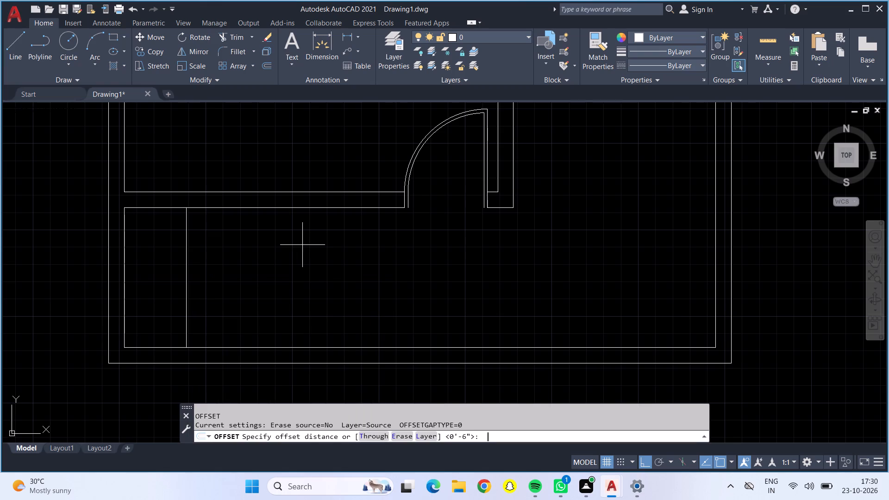
{"action": "type", "text": "3'"}
{"action": "key", "text": "4"}
{"action": "key", "text": "shift+quotedbl"}
{"action": "key", "text": "Return"}
{"action": "left_click", "coordinate": [287, 208]}
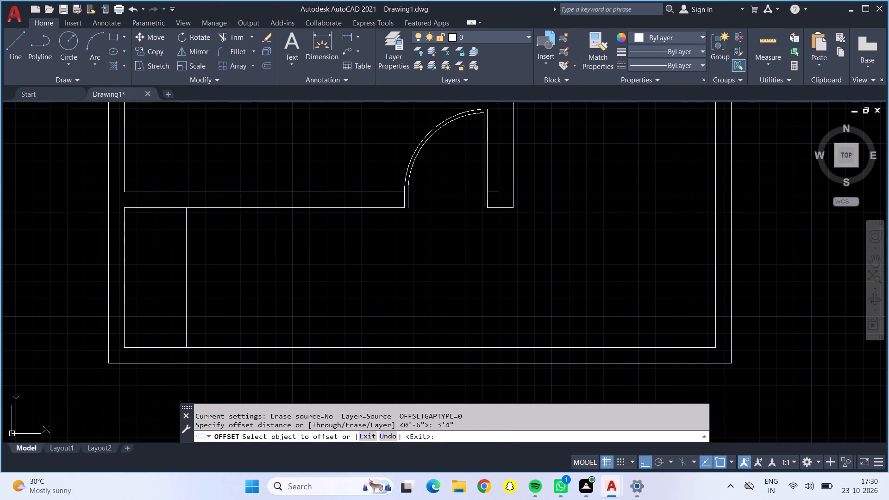
{"action": "left_click", "coordinate": [286, 239]}
{"action": "left_click", "coordinate": [274, 346]}
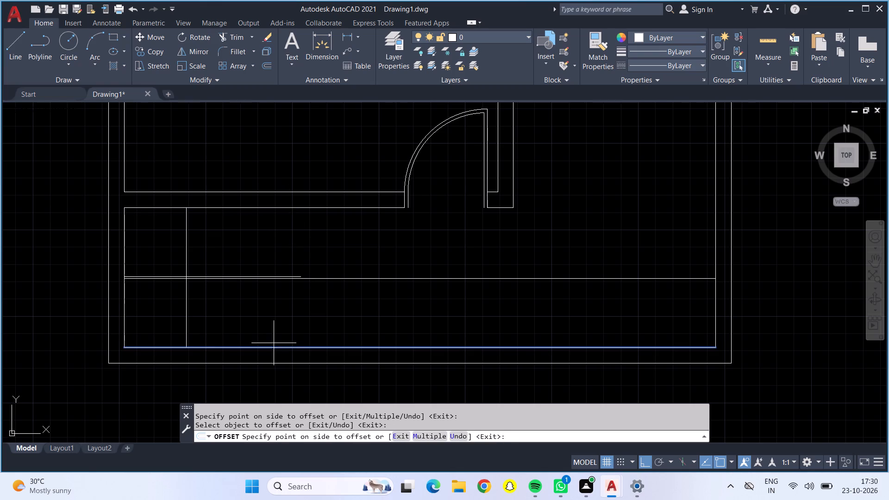
{"action": "left_click", "coordinate": [269, 291]}
{"action": "left_click", "coordinate": [356, 207]}
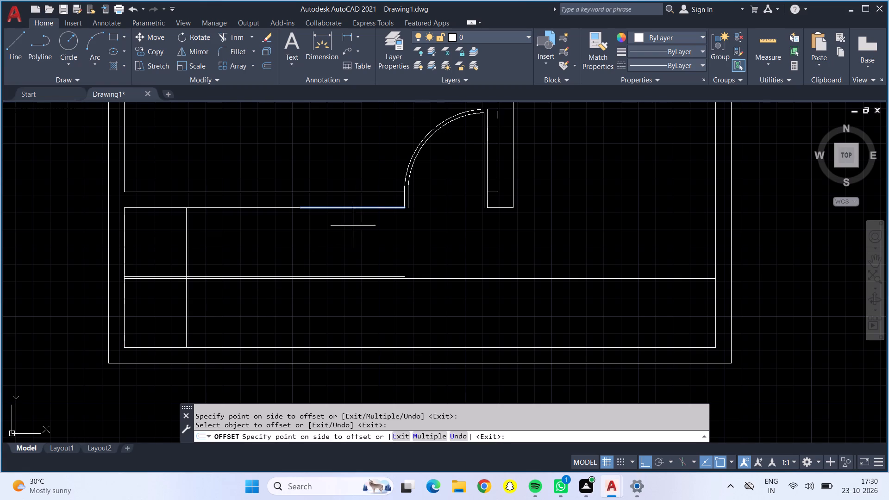
{"action": "left_click", "coordinate": [350, 250]}
{"action": "key", "text": "Escape"}
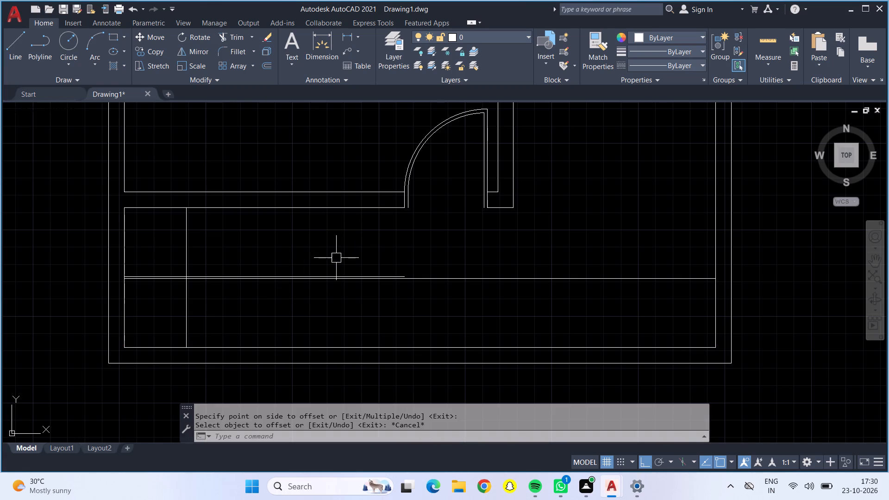
Close the right end of the thin horizontal divider with a short vertical line and trim the excess beyond it.
{"action": "left_click", "coordinate": [238, 32]}
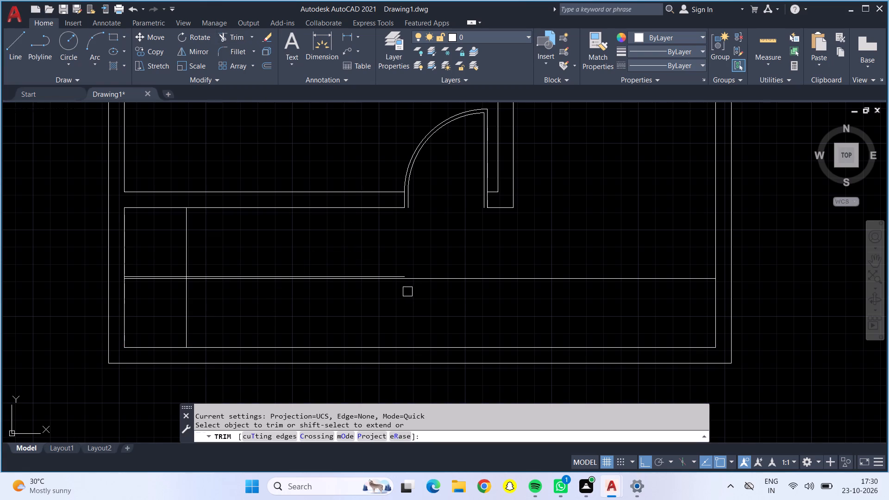
{"action": "key", "text": "Escape"}
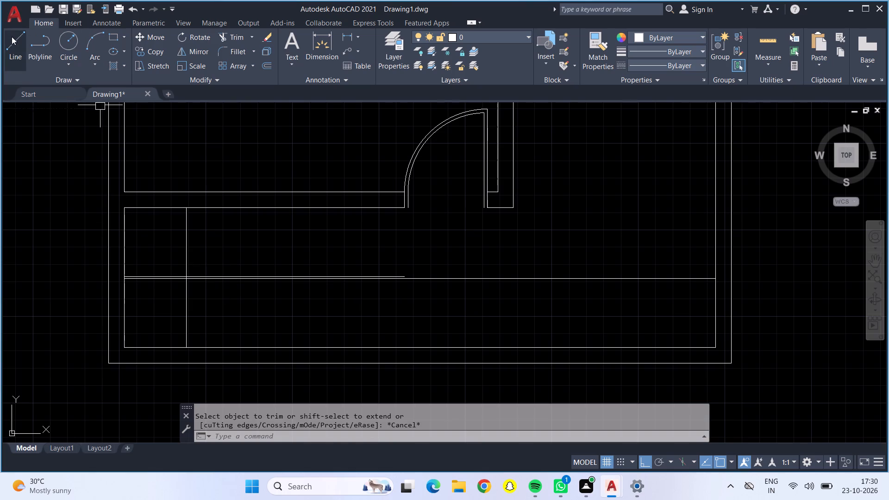
{"action": "left_click", "coordinate": [12, 37]}
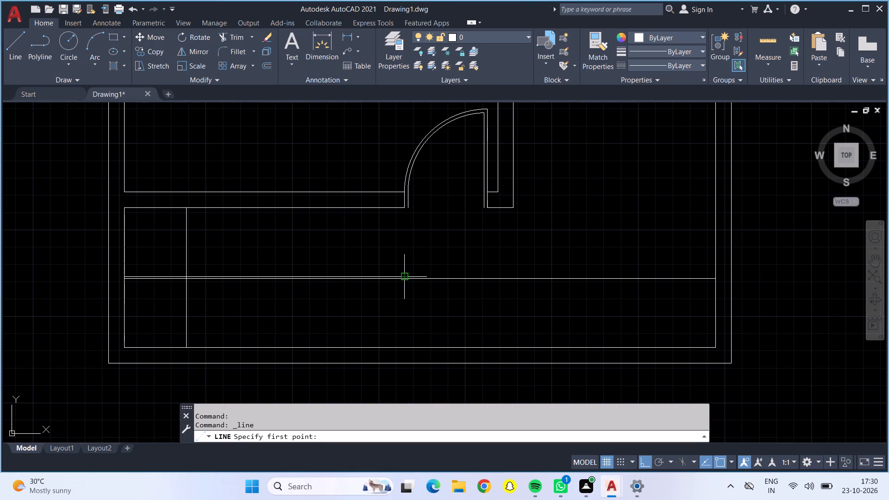
{"action": "left_click", "coordinate": [404, 277]}
{"action": "left_click", "coordinate": [404, 289]}
{"action": "key", "text": "Escape"}
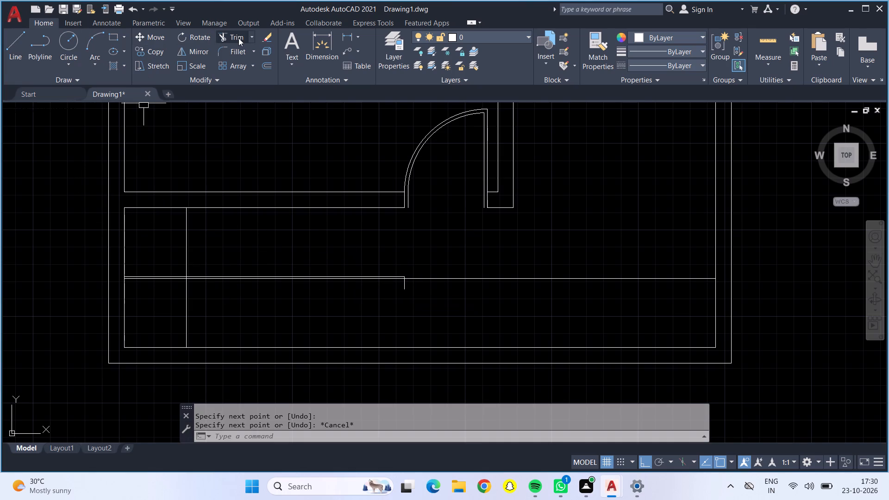
{"action": "left_click", "coordinate": [238, 38]}
{"action": "left_click", "coordinate": [428, 280]}
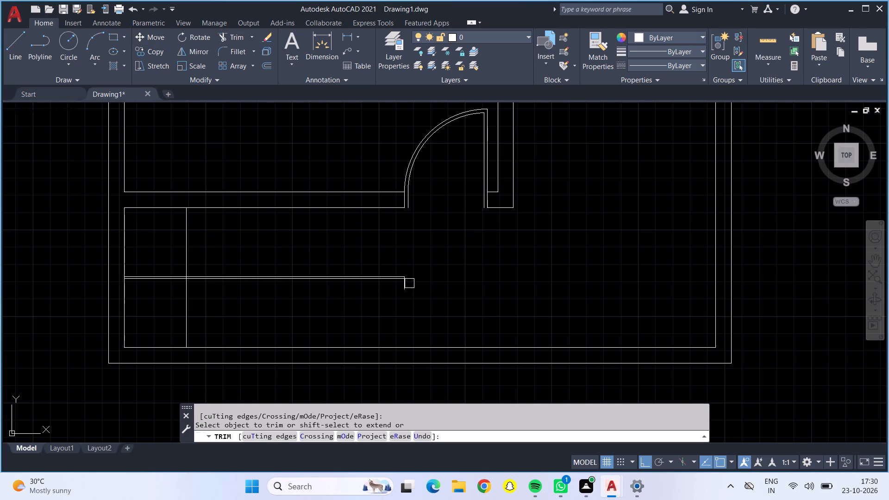
{"action": "left_click", "coordinate": [405, 284]}
{"action": "key", "text": "Escape"}
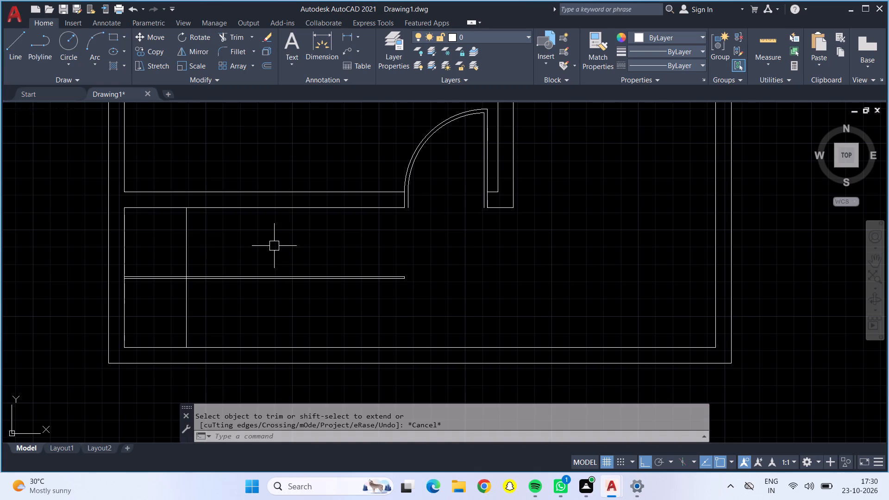
Offset the staircase's vertical line 9" to the right ten times in succession to lay out the treads.
{"action": "key", "text": "o"}
{"action": "key", "text": "Return"}
{"action": "type", "text": "9\""}
{"action": "key", "text": "Return"}
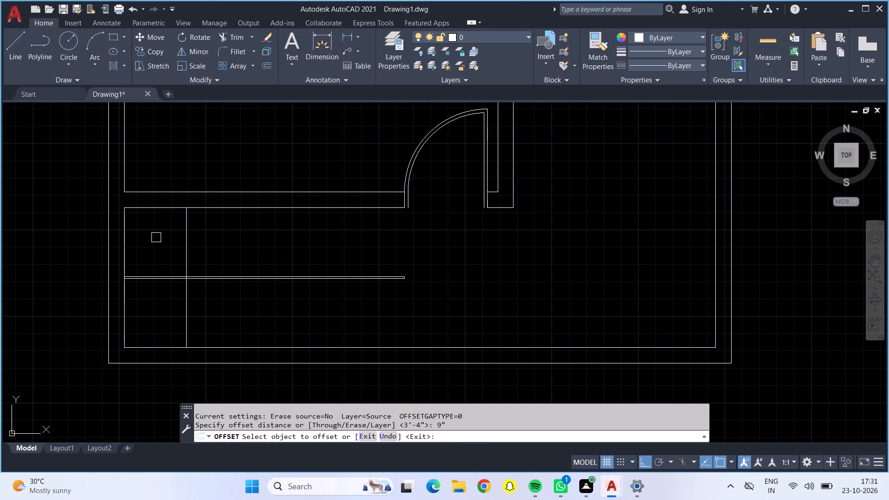
{"action": "left_click", "coordinate": [188, 250]}
{"action": "left_click", "coordinate": [239, 257]}
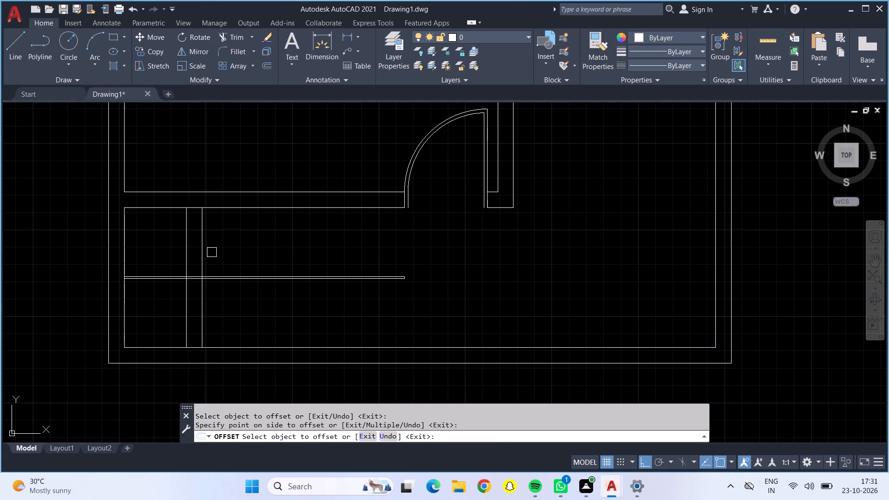
{"action": "left_click_drag", "start_coordinate": [198, 253], "coordinate": [203, 253]}
{"action": "left_click", "coordinate": [267, 248]}
{"action": "left_click", "coordinate": [219, 240]}
{"action": "left_click_drag", "start_coordinate": [313, 267], "coordinate": [293, 264]}
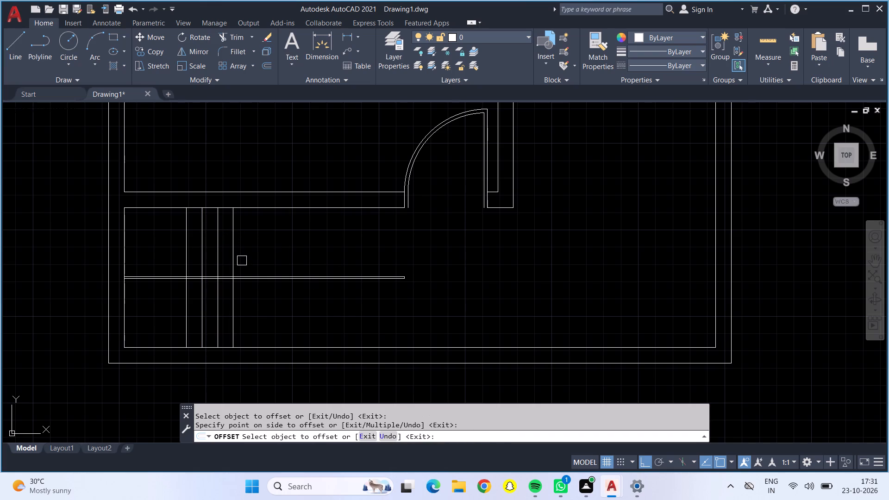
{"action": "left_click", "coordinate": [233, 259]}
{"action": "left_click", "coordinate": [266, 258]}
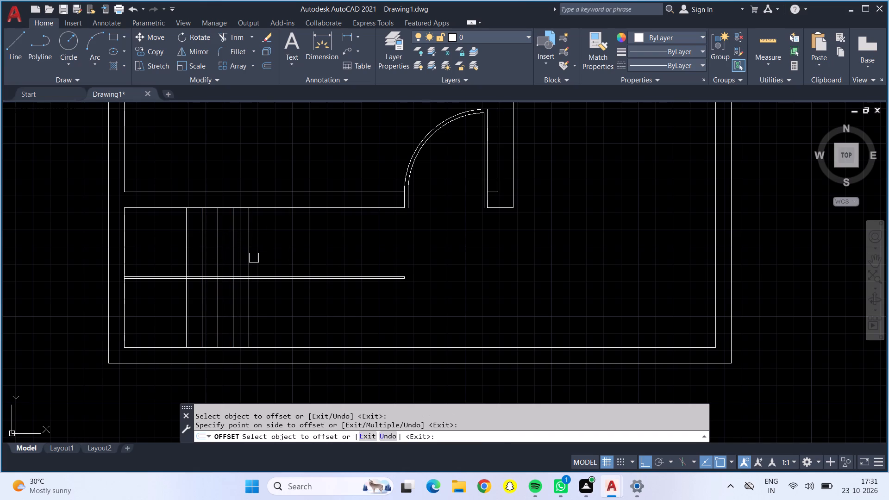
{"action": "left_click", "coordinate": [254, 258]}
{"action": "left_click", "coordinate": [245, 256]}
{"action": "left_click", "coordinate": [275, 254]}
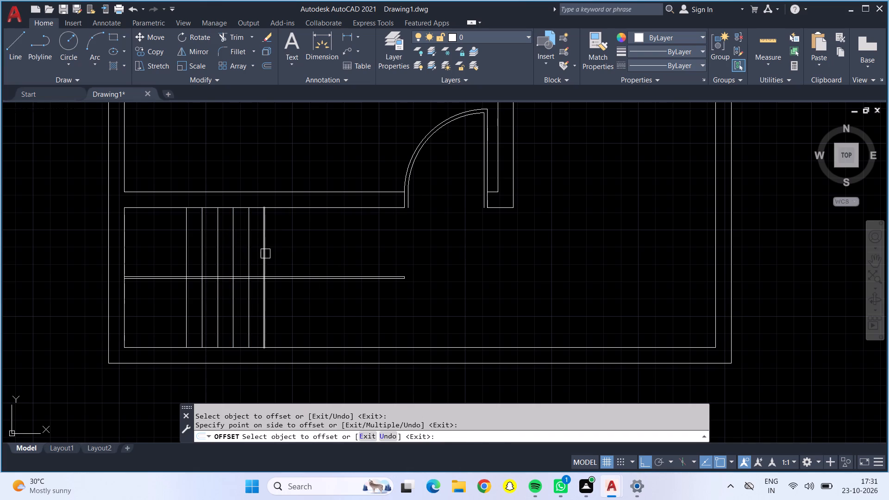
{"action": "left_click", "coordinate": [263, 253]}
{"action": "left_click", "coordinate": [310, 255]}
{"action": "left_click", "coordinate": [280, 247]}
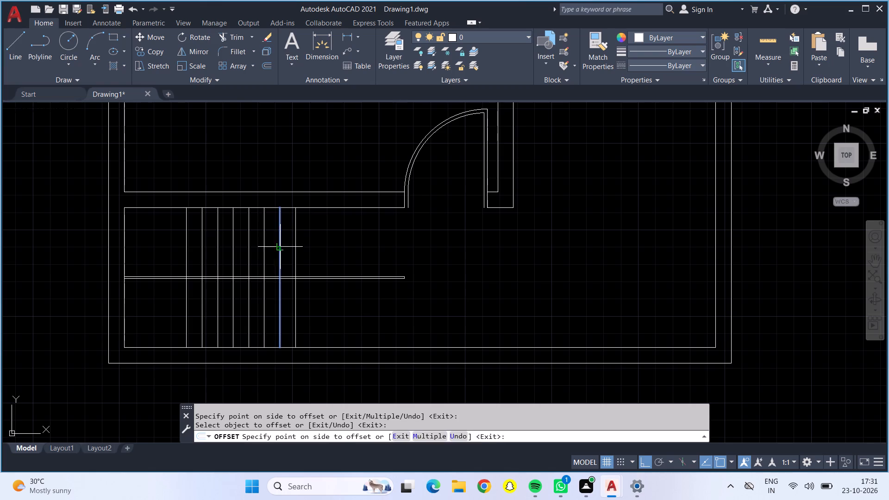
{"action": "left_click", "coordinate": [309, 252]}
{"action": "left_click", "coordinate": [293, 246]}
{"action": "left_click", "coordinate": [353, 245]}
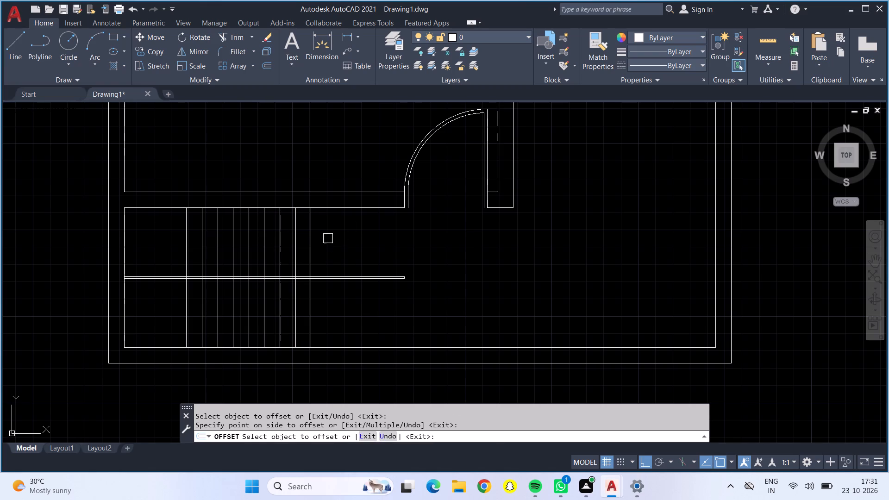
{"action": "left_click", "coordinate": [312, 233]}
{"action": "left_click", "coordinate": [332, 238]}
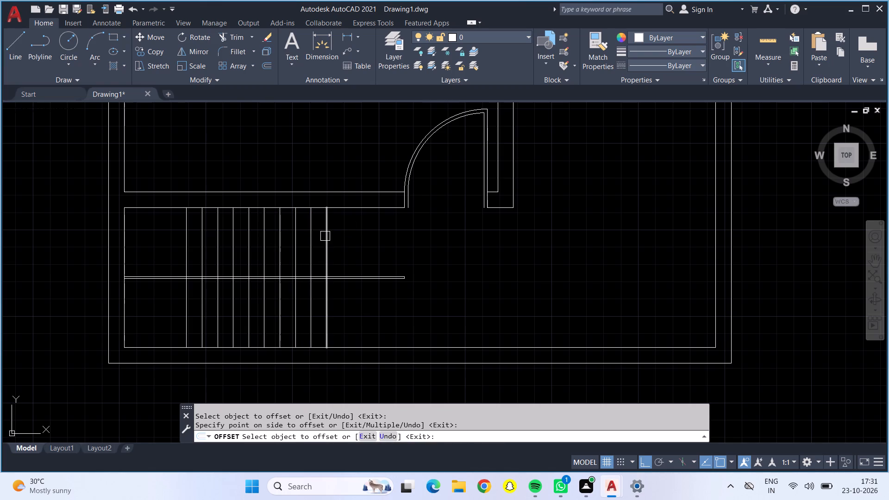
{"action": "left_click", "coordinate": [328, 237]}
{"action": "left_click", "coordinate": [351, 236]}
{"action": "scroll", "coordinate": [352, 237], "scroll_direction": "down", "scroll_amount": 1}
{"action": "key", "text": "Escape"}
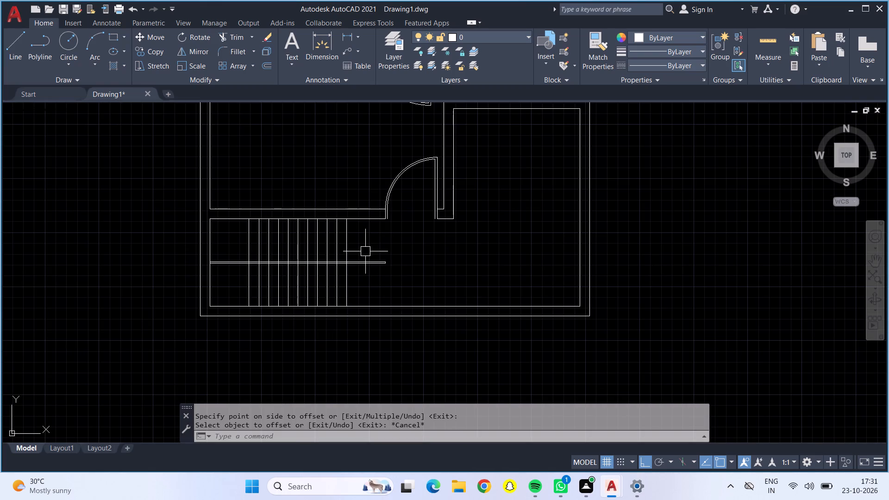
Trim the part of the staircase's thin horizontal divider that extends beyond the last tread line.
{"action": "left_click", "coordinate": [222, 40]}
{"action": "triple_click", "coordinate": [382, 262]}
{"action": "double_click", "coordinate": [382, 262]}
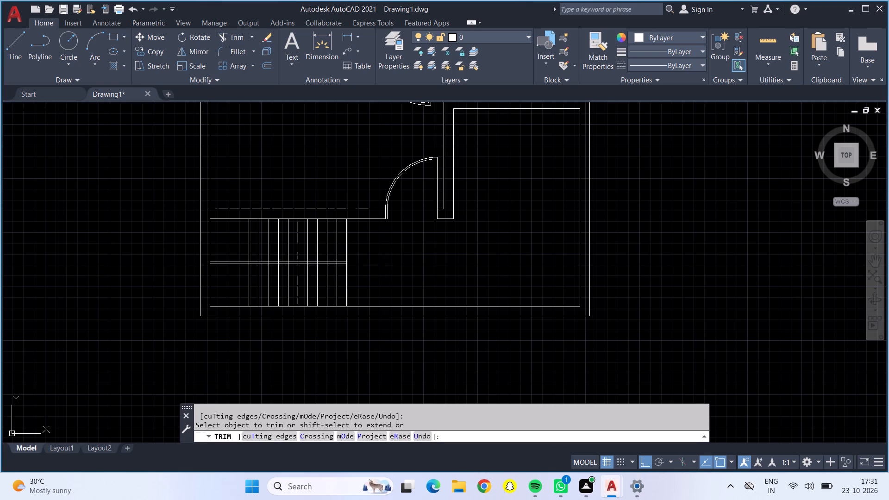
{"action": "key", "text": "Escape"}
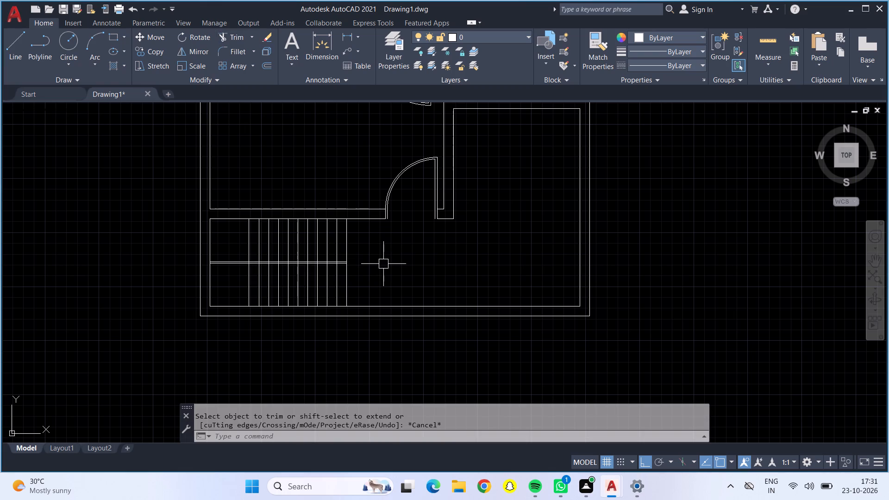
Draw a closed rectangular outline 40' wide by 30' high with lines in the empty area right of the second plan.
{"action": "scroll", "coordinate": [386, 262], "scroll_direction": "down", "scroll_amount": 2}
{"action": "middle_click_drag", "start_coordinate": [388, 256], "coordinate": [280, 319]}
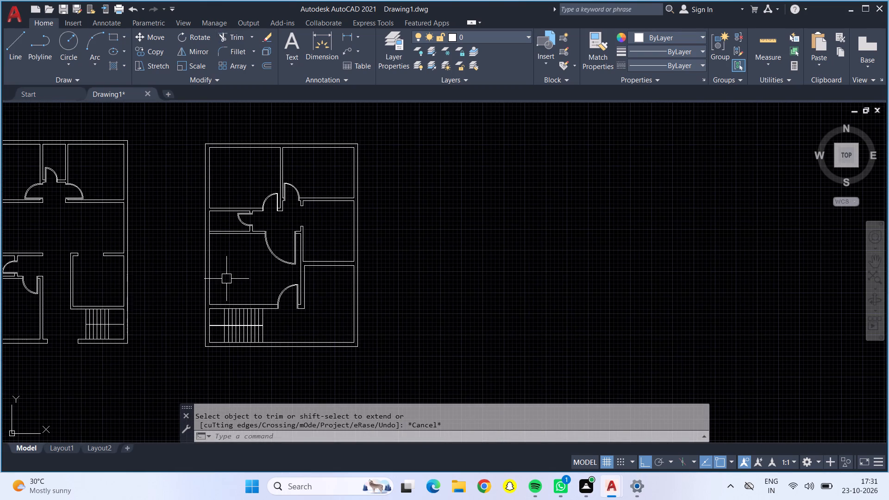
{"action": "scroll", "coordinate": [227, 273], "scroll_direction": "up", "scroll_amount": 1}
{"action": "key", "text": "Escape"}
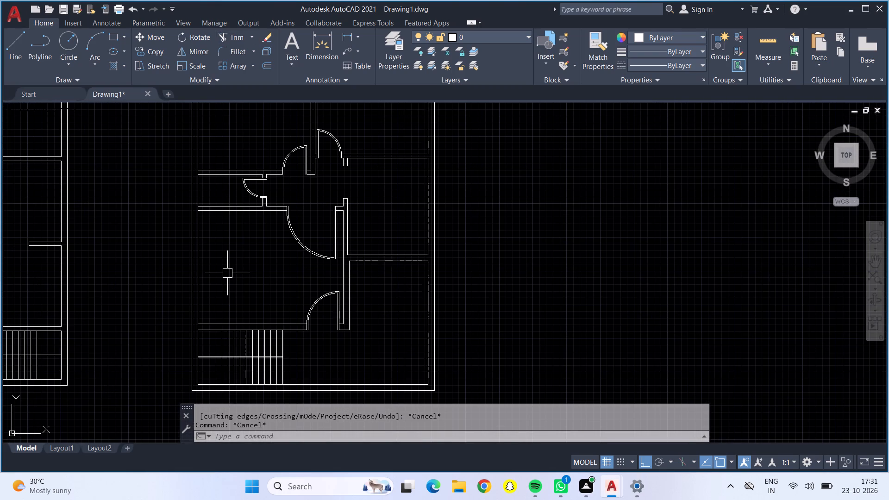
{"action": "scroll", "coordinate": [227, 273], "scroll_direction": "down", "scroll_amount": 1}
{"action": "middle_click_drag", "start_coordinate": [227, 273], "coordinate": [181, 265]}
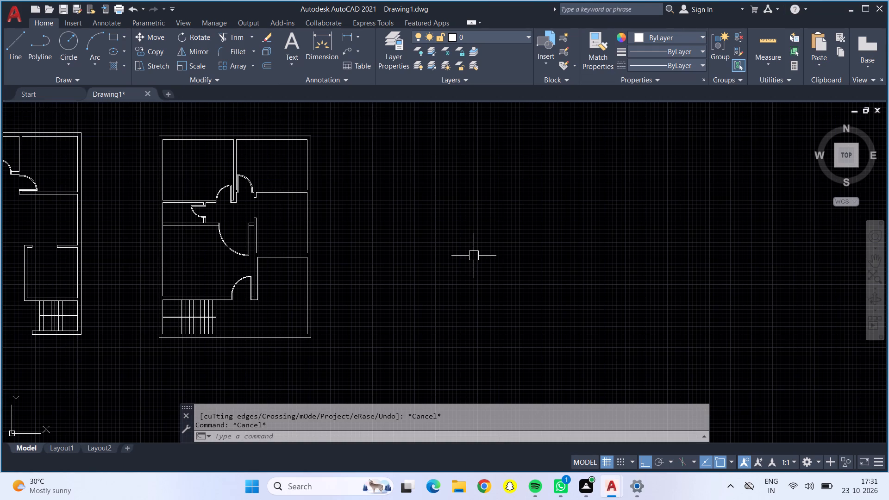
{"action": "scroll", "coordinate": [471, 256], "scroll_direction": "down", "scroll_amount": 1}
{"action": "middle_click_drag", "start_coordinate": [393, 282], "coordinate": [266, 329]}
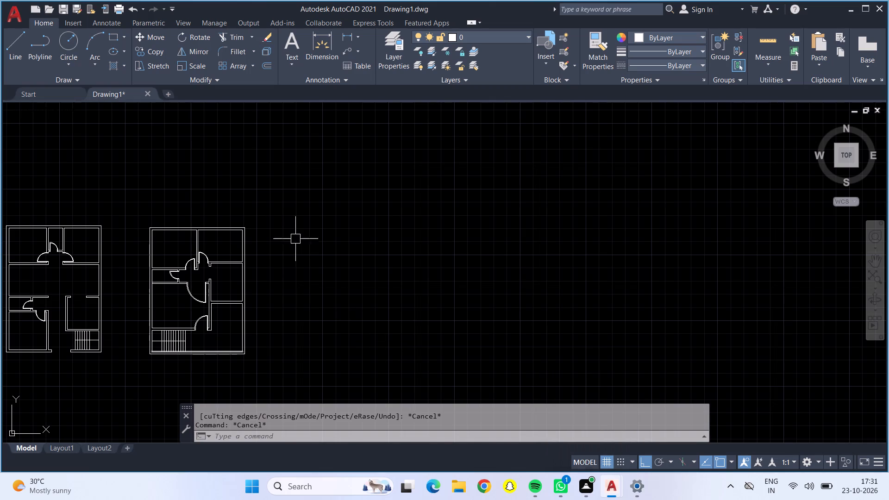
{"action": "left_click", "coordinate": [13, 56]}
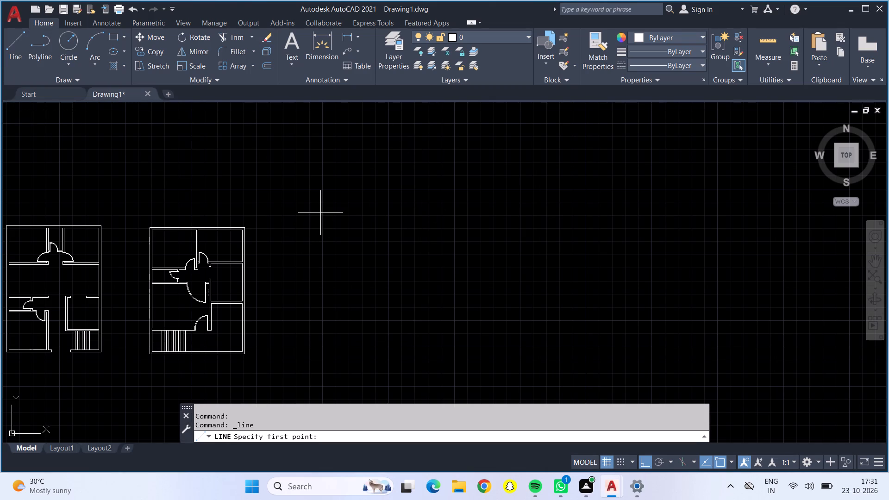
{"action": "left_click", "coordinate": [313, 228]}
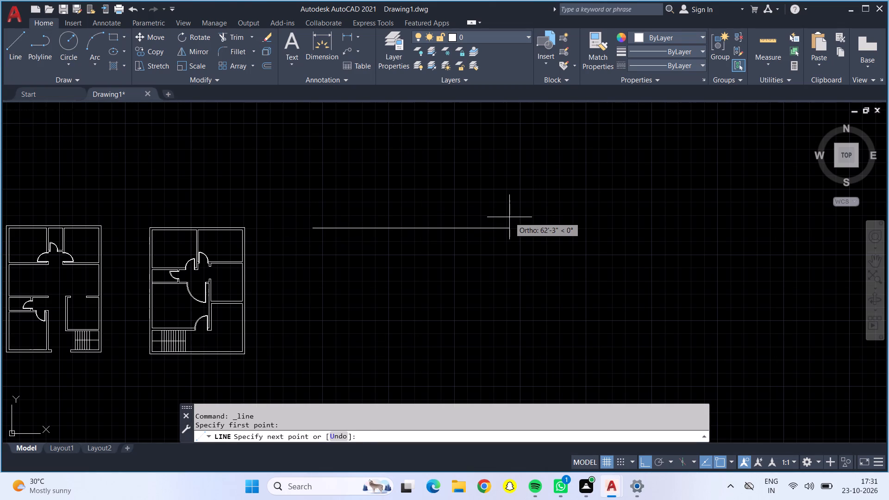
{"action": "type", "text": "40'"}
{"action": "key", "text": "Return"}
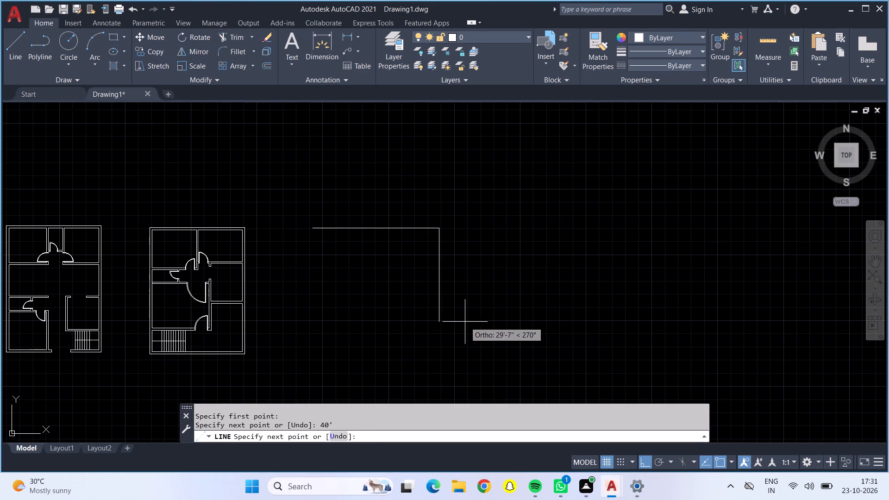
{"action": "type", "text": "30'"}
{"action": "key", "text": "Return"}
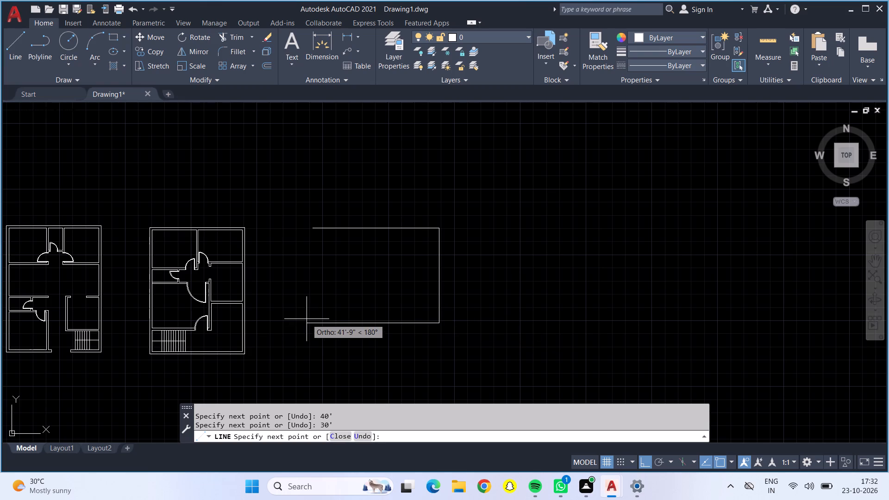
{"action": "type", "text": "40'"}
{"action": "key", "text": "Return"}
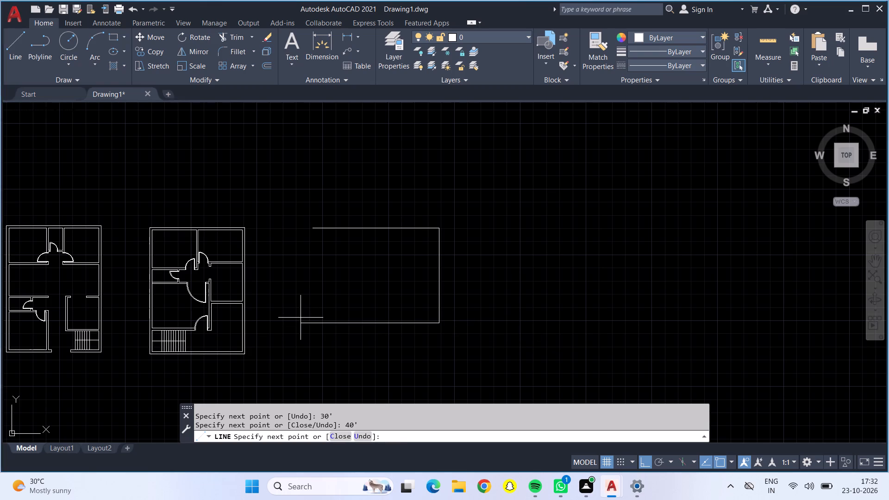
{"action": "key", "text": "6"}
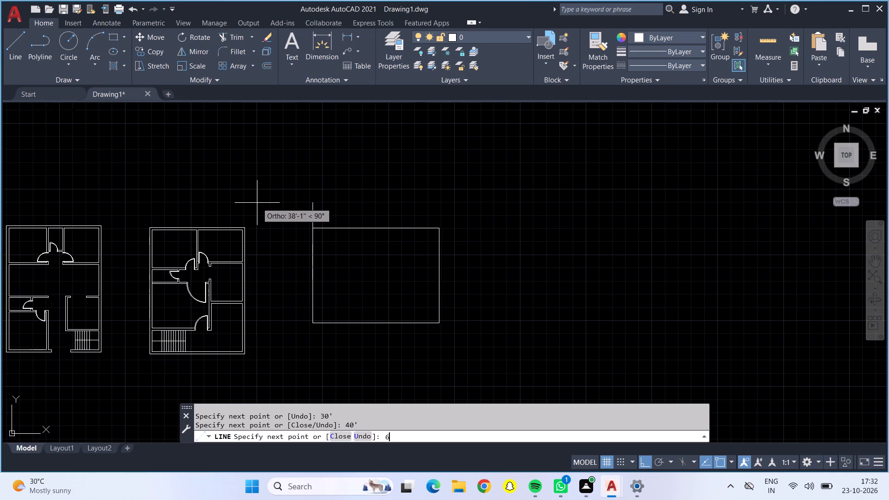
{"action": "key", "text": "BackSpace"}
{"action": "type", "text": "30'"}
{"action": "key", "text": "Return"}
{"action": "key", "text": "Return"}
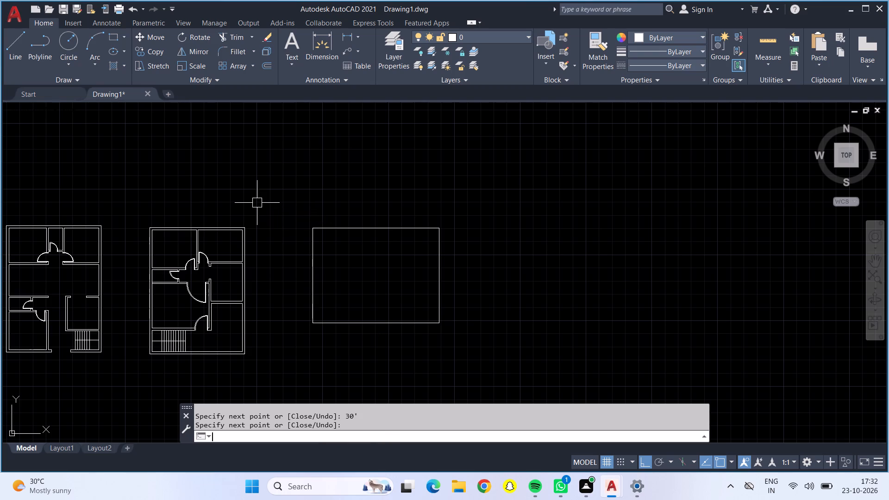
Offset all four sides of the new 40' by 30' outline 9" inward to form the outer walls.
{"action": "scroll", "coordinate": [374, 281], "scroll_direction": "up", "scroll_amount": 2}
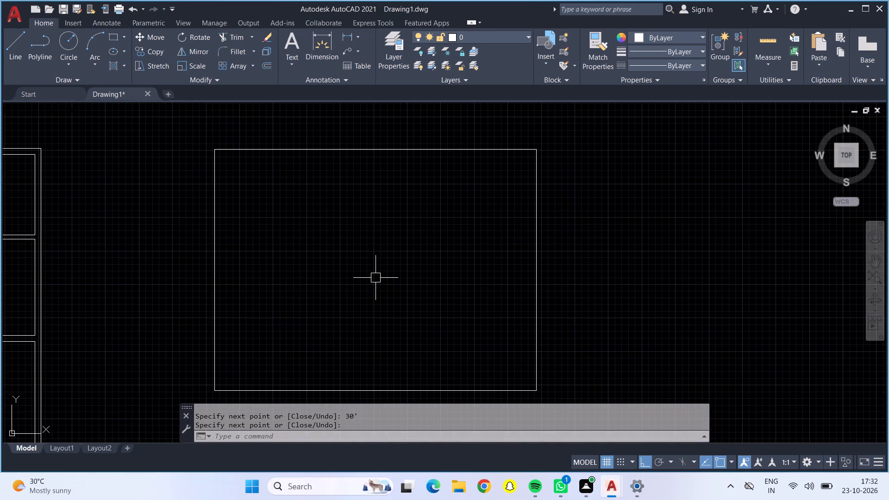
{"action": "middle_click_drag", "start_coordinate": [383, 273], "coordinate": [302, 280]}
{"action": "key", "text": "Escape"}
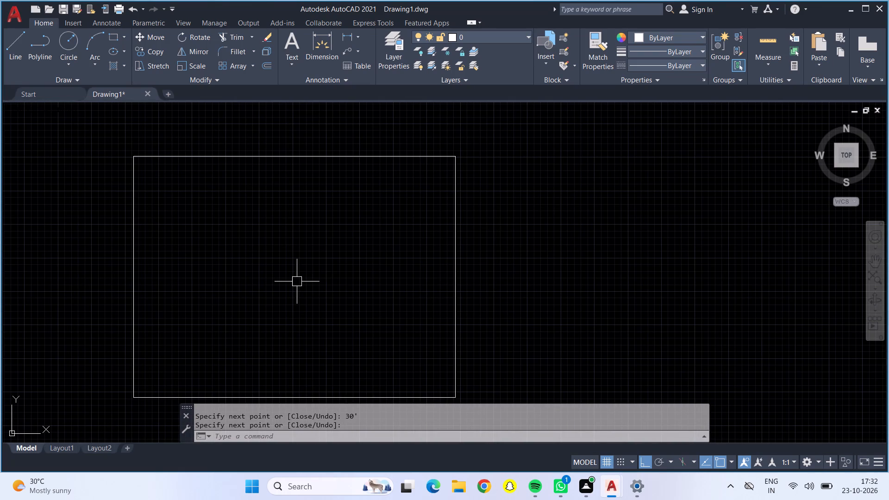
{"action": "key", "text": "o"}
{"action": "key", "text": "Return"}
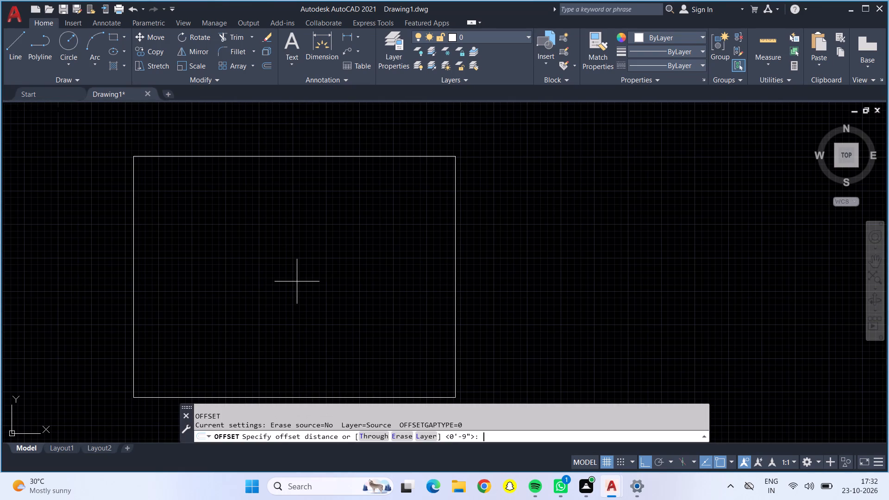
{"action": "type", "text": "9\""}
{"action": "key", "text": "Return"}
{"action": "left_click", "coordinate": [132, 187]}
{"action": "left_click", "coordinate": [180, 207]}
{"action": "left_click", "coordinate": [185, 152]}
{"action": "left_click", "coordinate": [196, 200]}
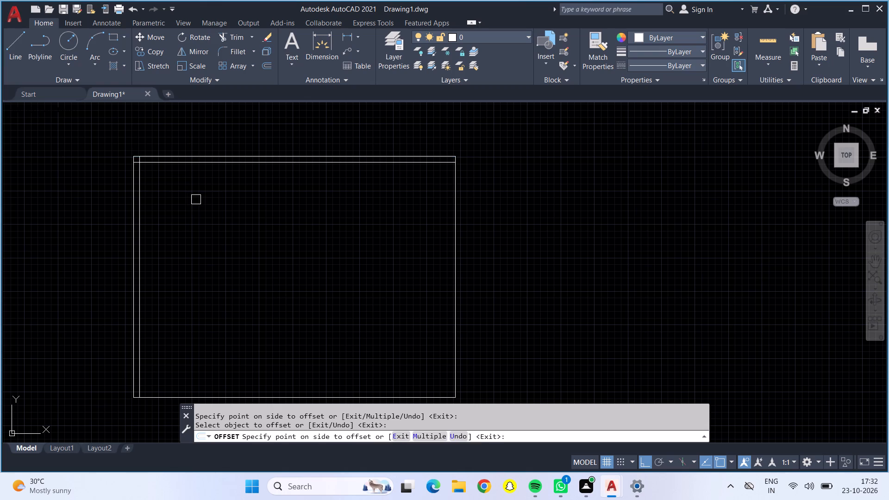
{"action": "left_click", "coordinate": [453, 244]}
{"action": "left_click", "coordinate": [415, 231]}
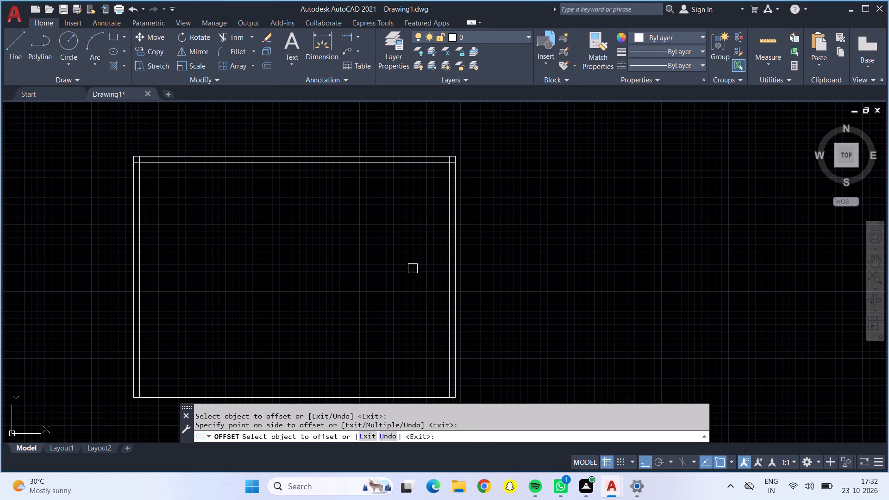
{"action": "left_click_drag", "start_coordinate": [414, 400], "coordinate": [414, 394]}
{"action": "left_click", "coordinate": [400, 323]}
{"action": "key", "text": "Escape"}
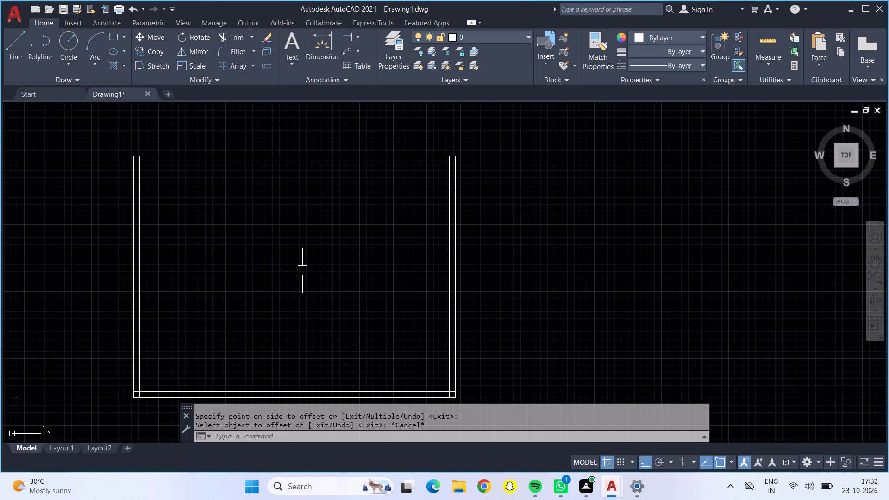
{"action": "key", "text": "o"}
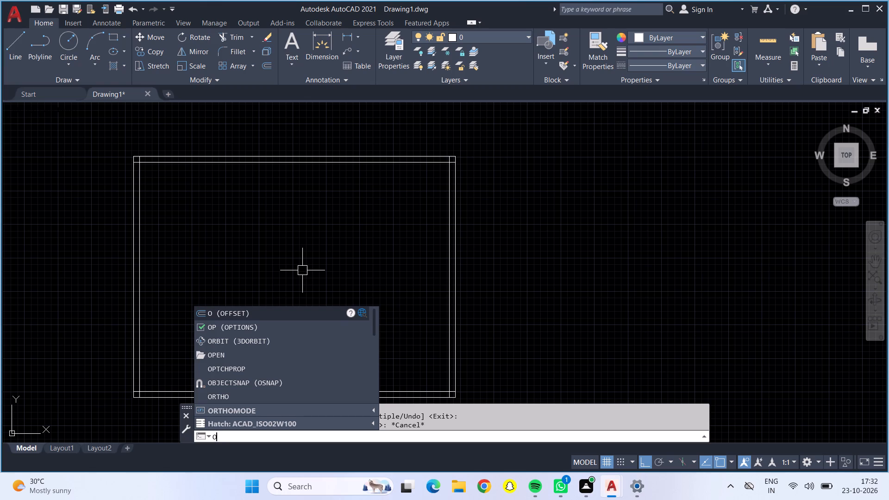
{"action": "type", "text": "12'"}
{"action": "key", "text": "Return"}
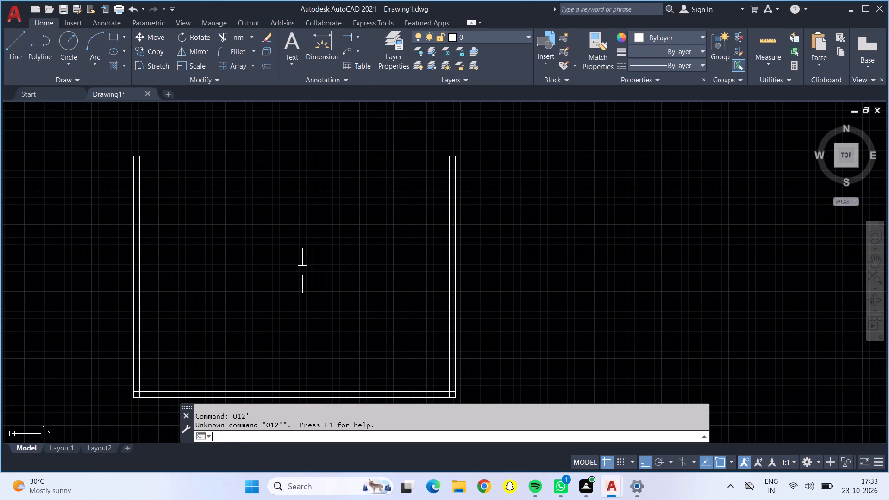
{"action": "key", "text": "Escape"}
Offset the left wall's inner line 12' to the right to set the width of the left-hand rooms.
{"action": "key", "text": "o"}
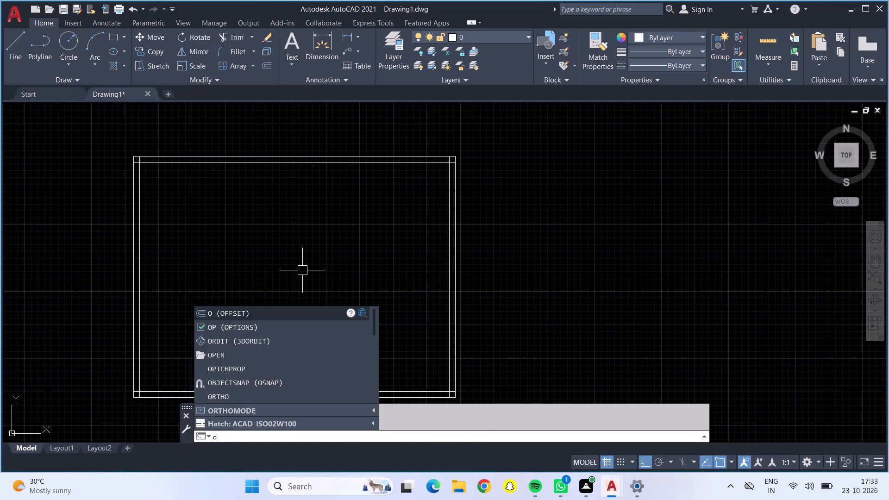
{"action": "key", "text": "Return"}
{"action": "type", "text": "12'"}
{"action": "key", "text": "Return"}
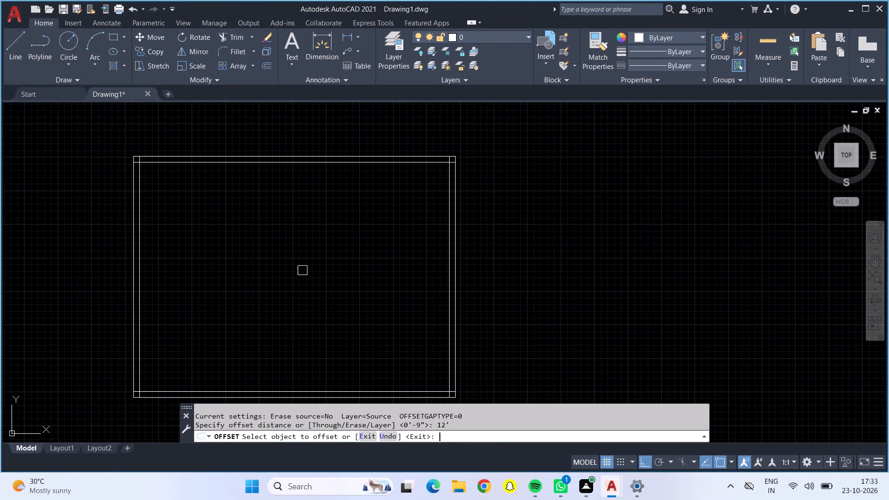
{"action": "left_click", "coordinate": [138, 196]}
{"action": "left_click", "coordinate": [219, 196]}
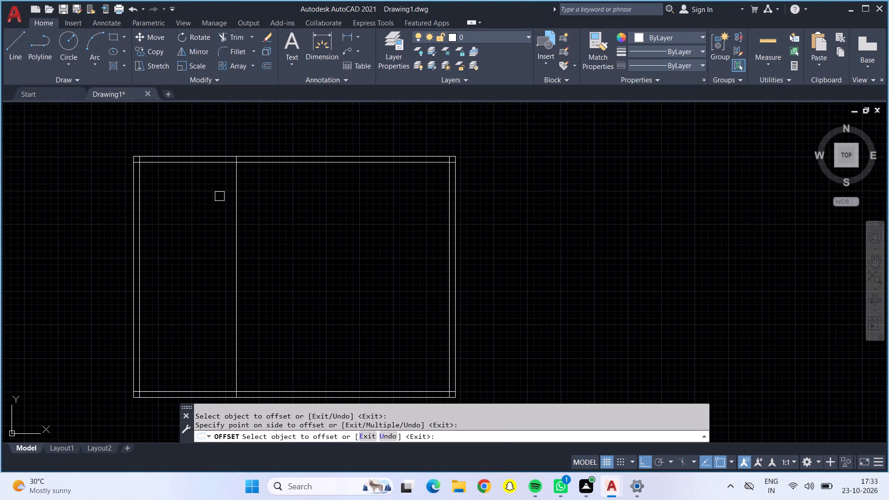
{"action": "key", "text": "Escape"}
Offset the new vertical room line 6" to the right to form the partition wall's thickness.
{"action": "key", "text": "o"}
{"action": "key", "text": "Return"}
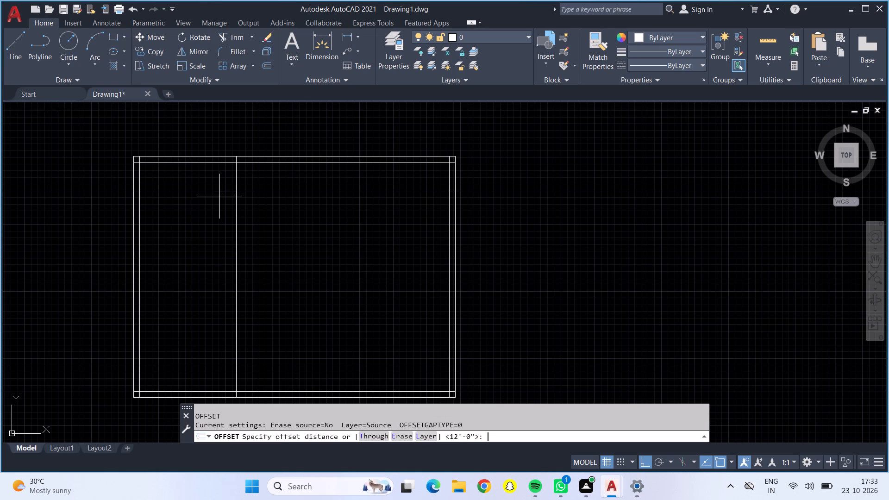
{"action": "type", "text": "6\""}
{"action": "key", "text": "Return"}
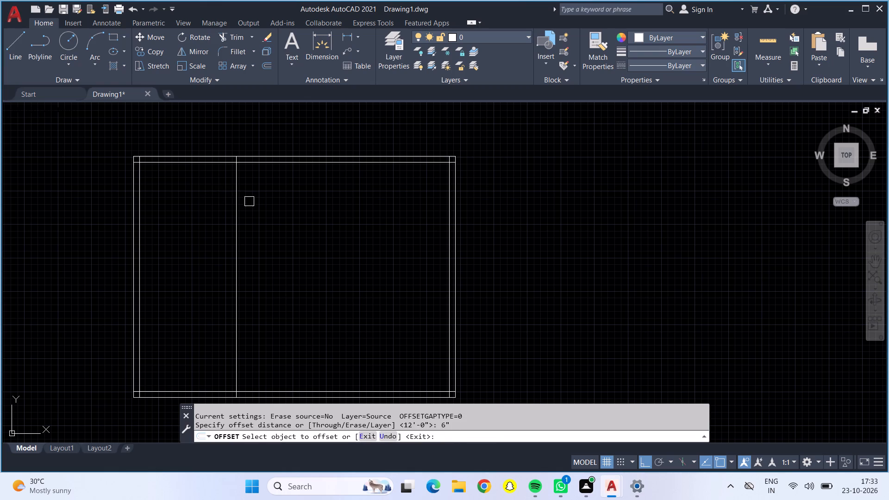
{"action": "left_click", "coordinate": [232, 205]}
{"action": "left_click", "coordinate": [270, 218]}
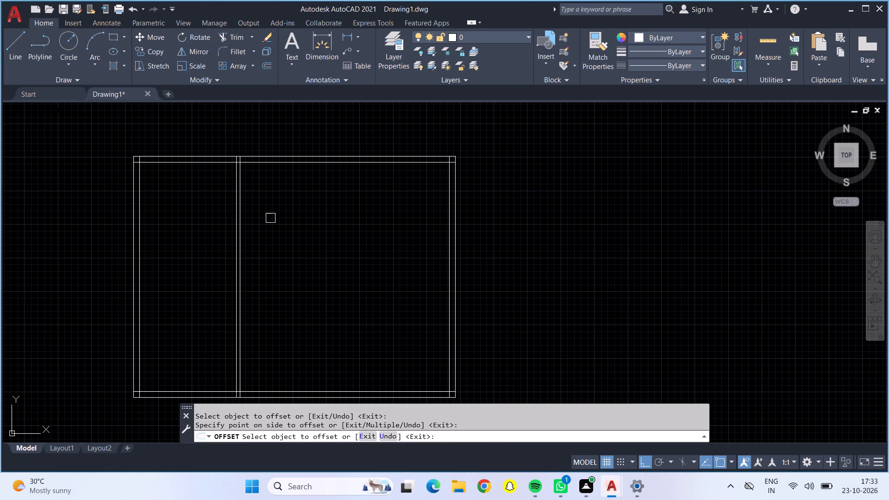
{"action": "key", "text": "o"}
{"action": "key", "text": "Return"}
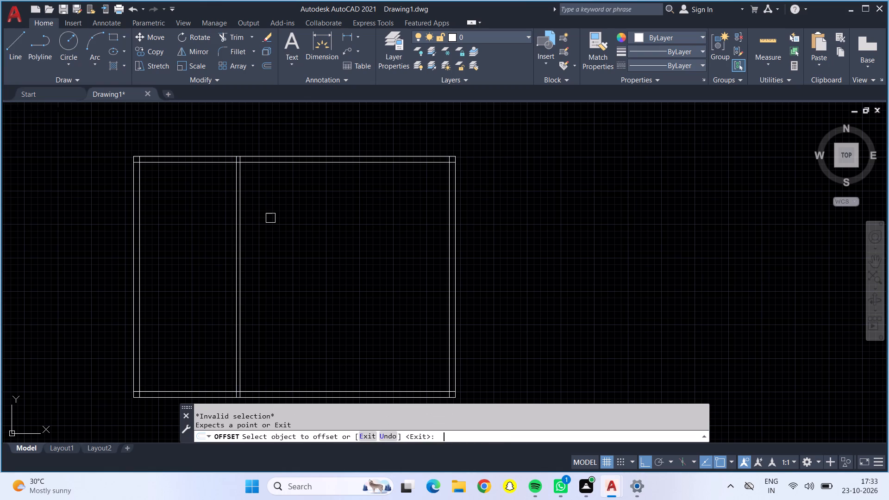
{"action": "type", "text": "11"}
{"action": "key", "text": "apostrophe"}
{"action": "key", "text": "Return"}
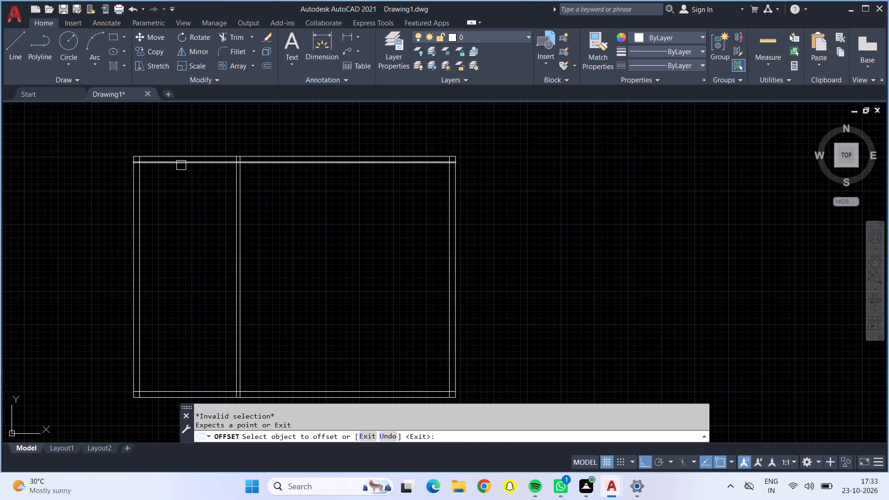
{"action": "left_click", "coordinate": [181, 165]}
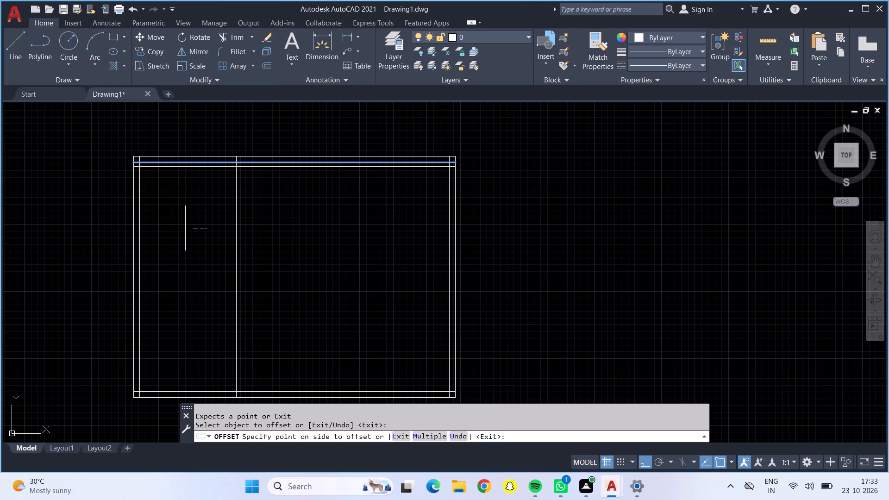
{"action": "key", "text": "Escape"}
Offset the top wall's inner line 11' downward to set the depth of the upper rooms.
{"action": "key", "text": "o"}
{"action": "key", "text": "Return"}
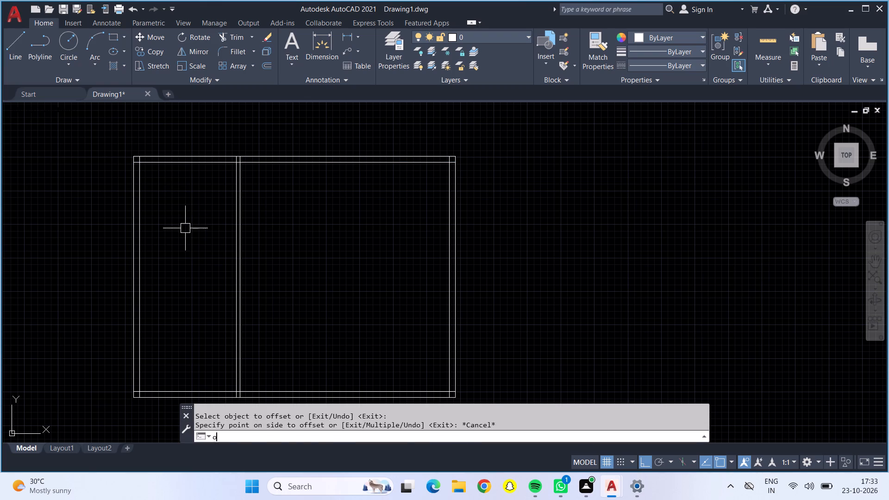
{"action": "key", "text": "1"}
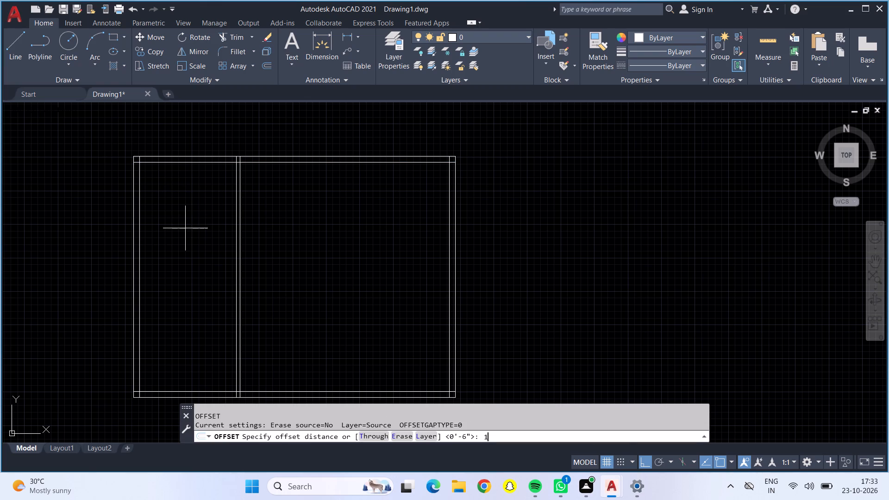
{"action": "key", "text": "1"}
{"action": "key", "text": "apostrophe"}
{"action": "key", "text": "Return"}
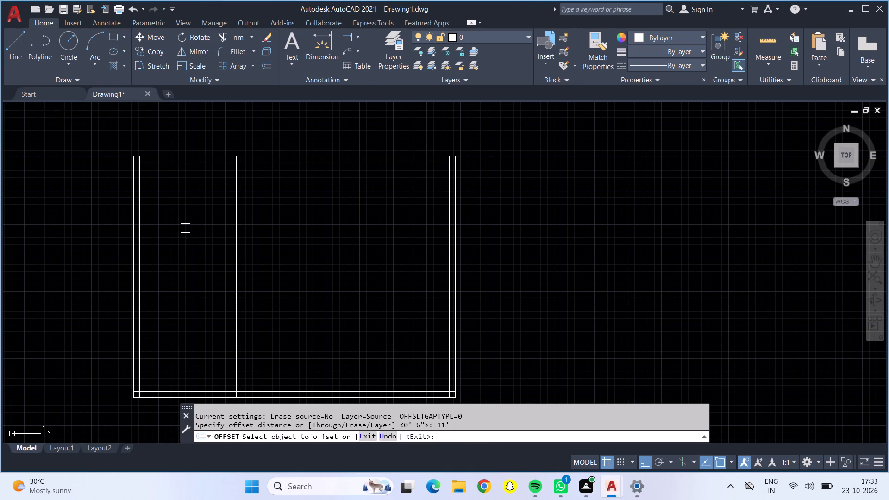
{"action": "left_click", "coordinate": [184, 165]}
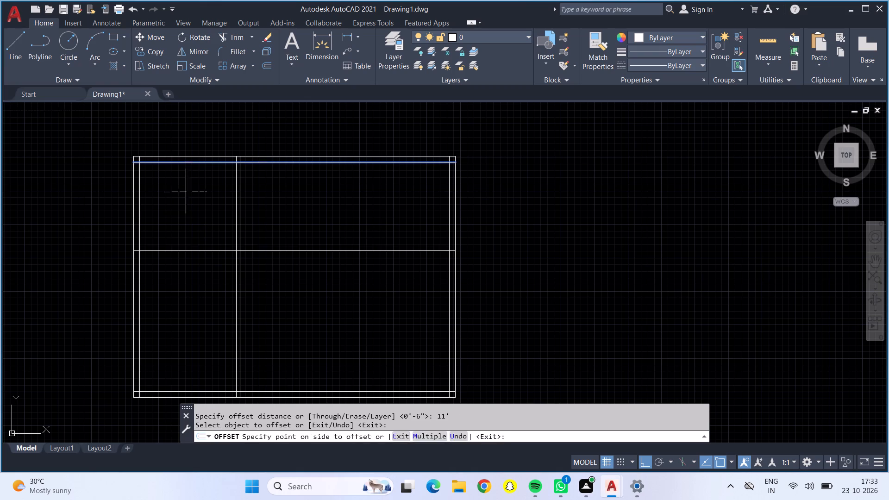
{"action": "left_click", "coordinate": [192, 214]}
{"action": "key", "text": "Escape"}
Offset the new horizontal room line 6" downward to form the upper partition wall's thickness.
{"action": "key", "text": "o"}
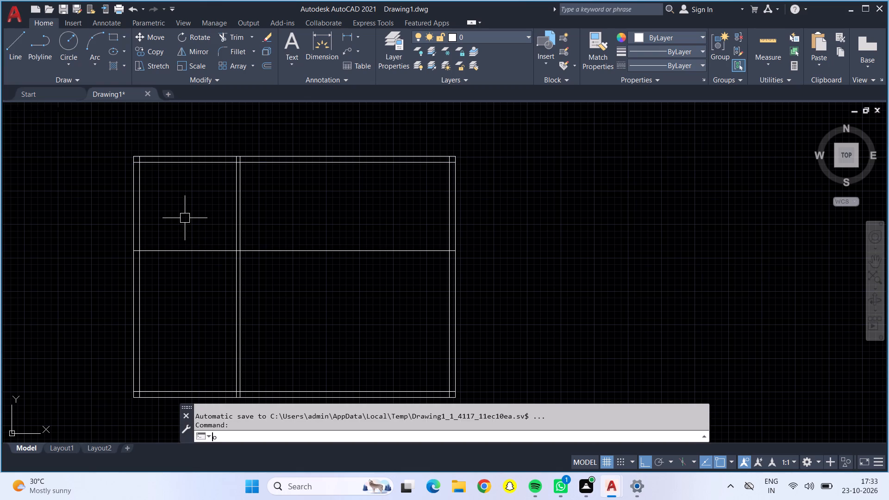
{"action": "key", "text": "Return"}
{"action": "key", "text": "9"}
{"action": "key", "text": "BackSpace"}
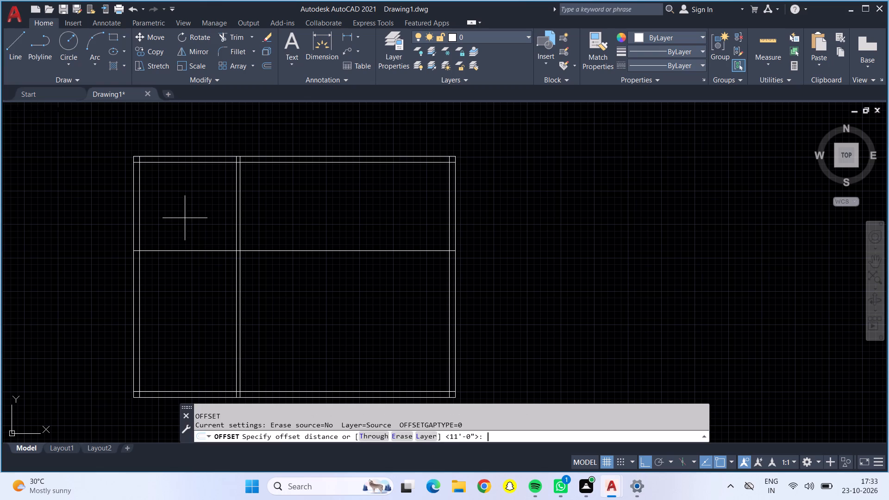
{"action": "type", "text": "6\""}
{"action": "key", "text": "Return"}
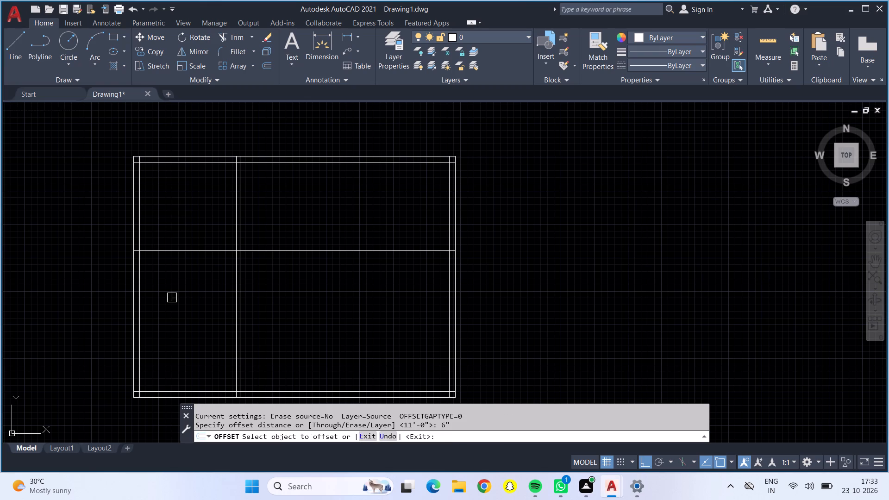
{"action": "left_click", "coordinate": [170, 255]}
{"action": "left_click", "coordinate": [183, 290]}
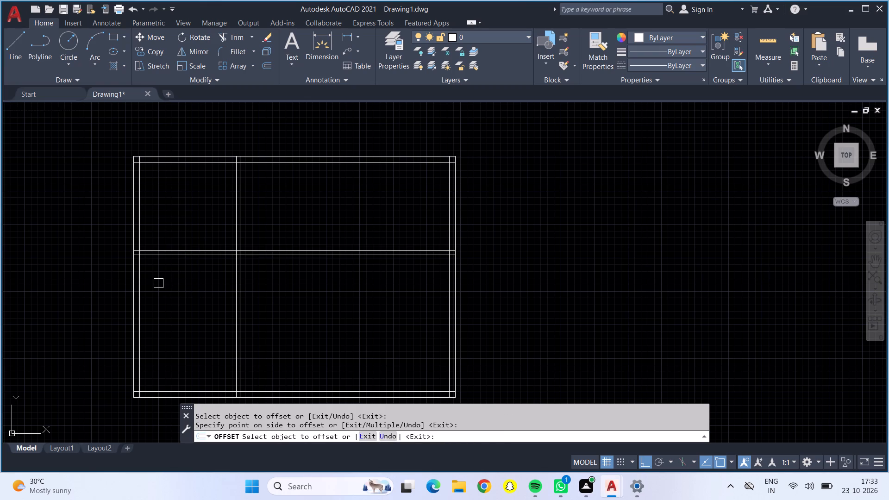
{"action": "key", "text": "Escape"}
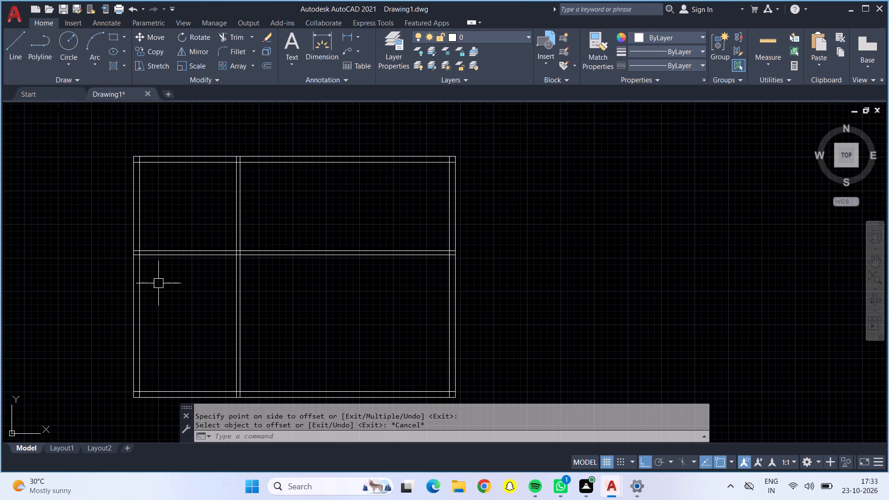
Offset the lower line of the horizontal partition 10' downward to set the depth of the middle rooms.
{"action": "key", "text": "o"}
{"action": "key", "text": "Return"}
{"action": "type", "text": "10'"}
{"action": "key", "text": "Return"}
{"action": "left_click", "coordinate": [263, 258]}
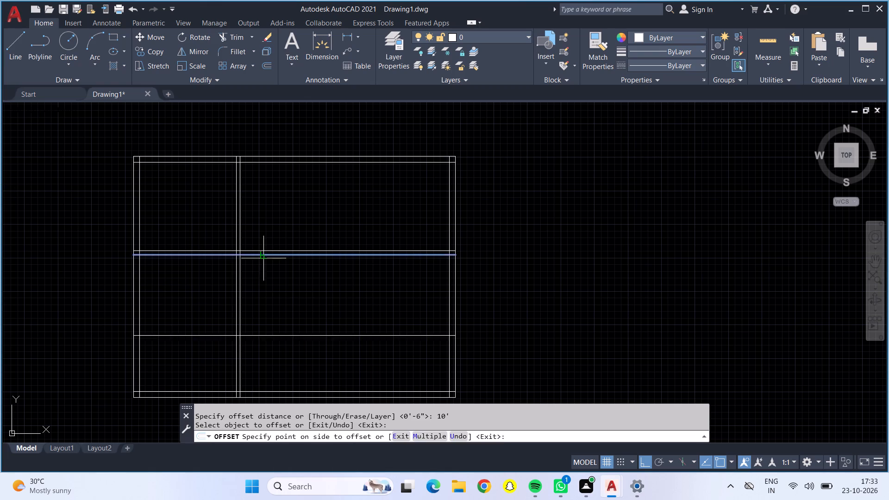
{"action": "left_click", "coordinate": [264, 301]}
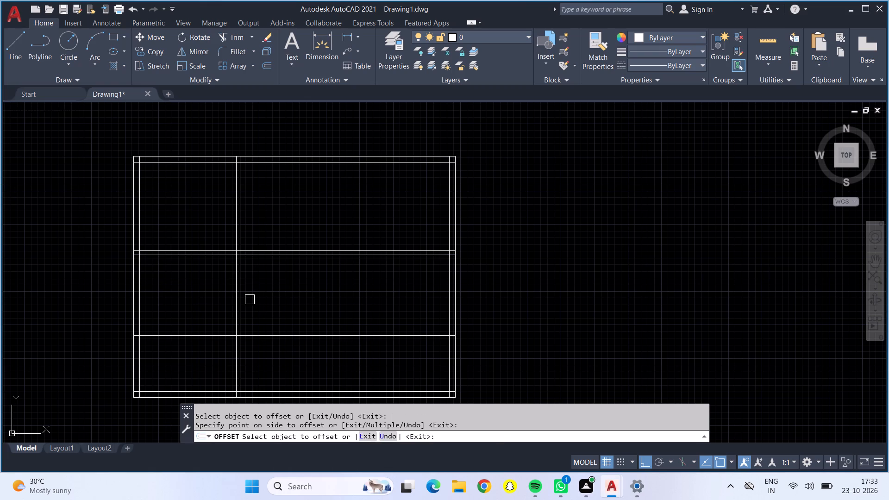
{"action": "key", "text": "Escape"}
Offset the lowest new horizontal line 6" downward to form the second horizontal partition wall.
{"action": "key", "text": "o"}
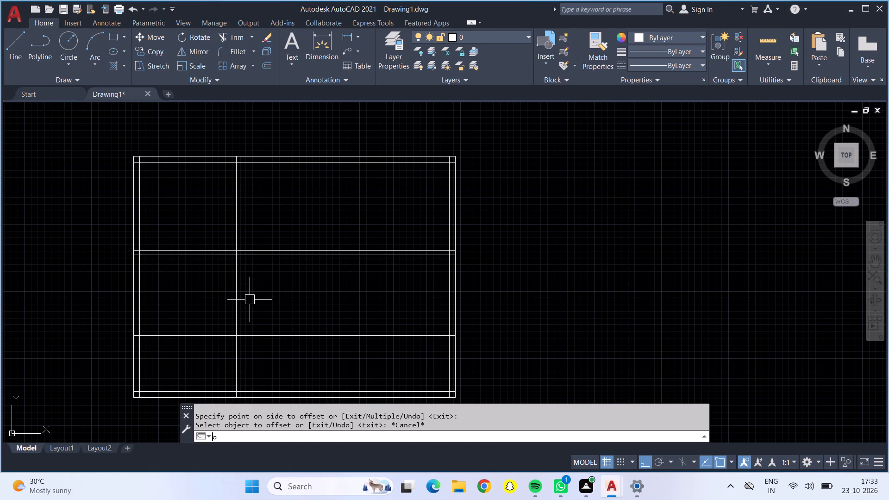
{"action": "key", "text": "Return"}
{"action": "type", "text": "6\""}
{"action": "key", "text": "Return"}
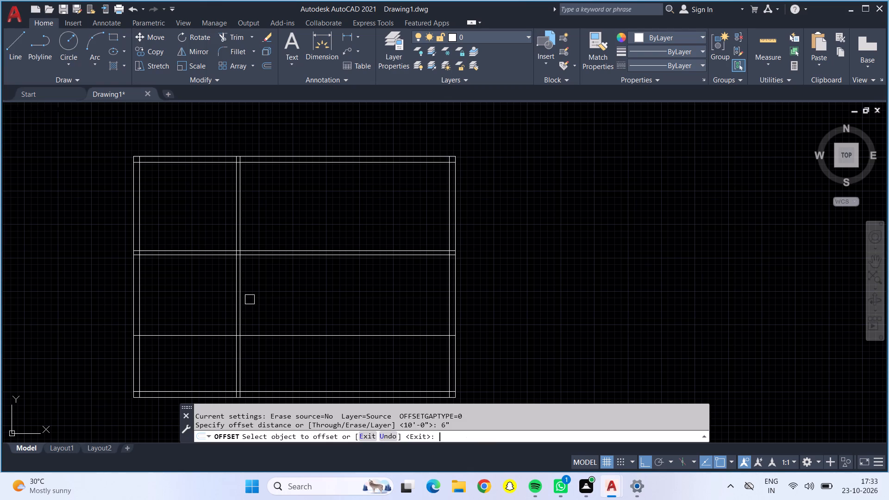
{"action": "left_click", "coordinate": [290, 335]}
{"action": "left_click", "coordinate": [305, 374]}
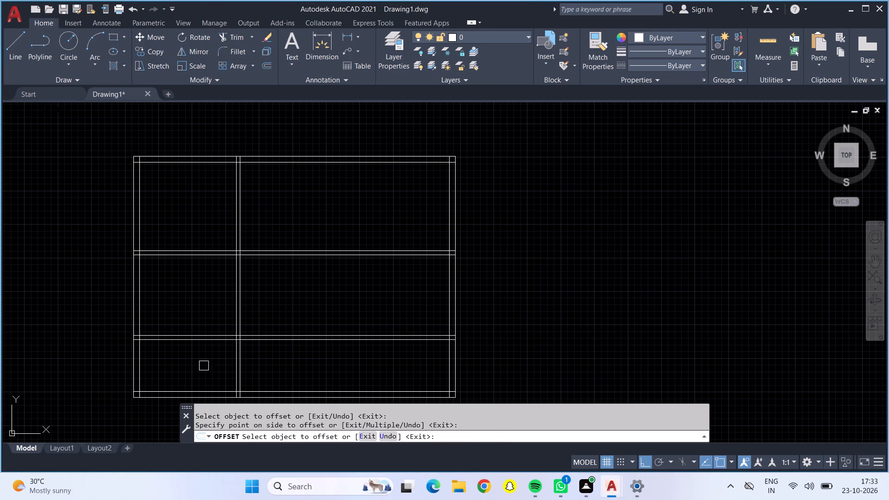
{"action": "scroll", "coordinate": [203, 364], "scroll_direction": "up", "scroll_amount": 1}
{"action": "key", "text": "Escape"}
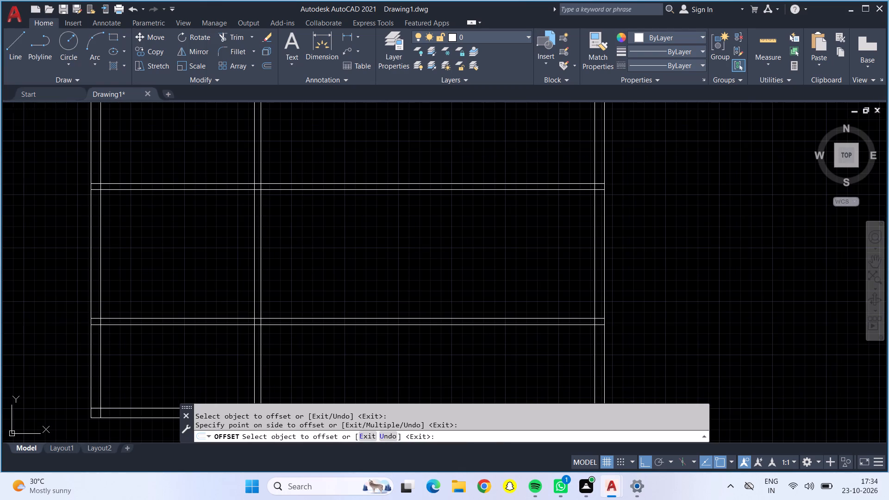
Measure the clear width and height of the lower-left room with Quick Measure.
{"action": "key", "text": "o"}
{"action": "key", "text": "Return"}
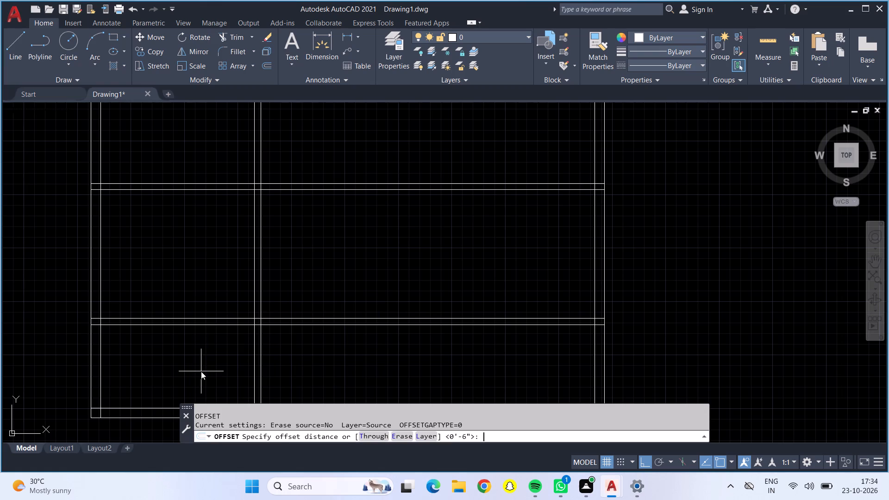
{"action": "left_click", "coordinate": [777, 37]}
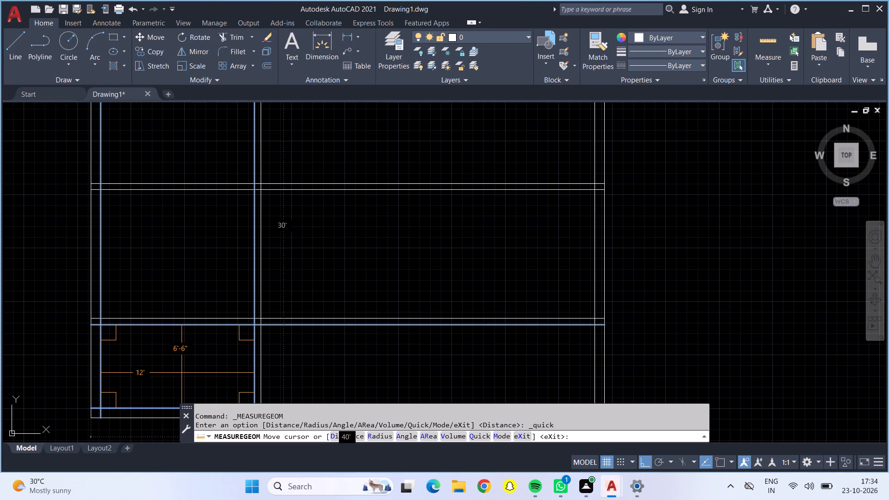
{"action": "key", "text": "Escape"}
Offset the vertical partition's left line 5' to the left and the left wall's inner line 5' to the right.
{"action": "key", "text": "o"}
{"action": "key", "text": "Return"}
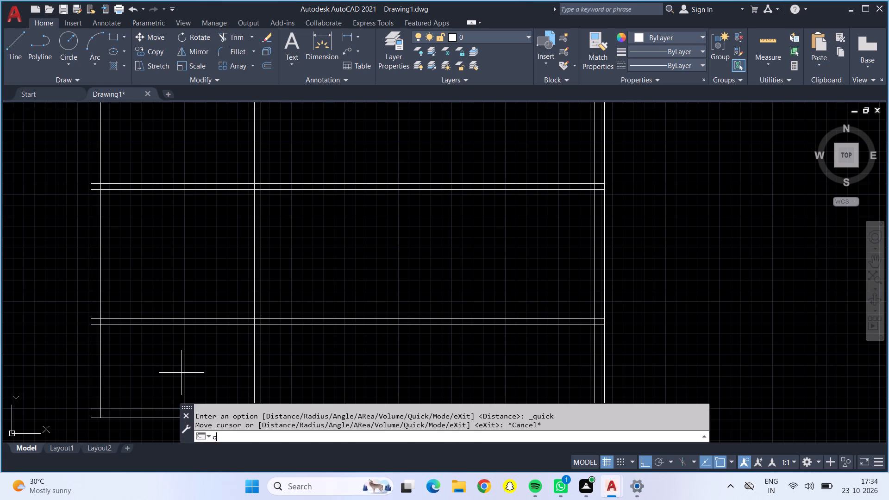
{"action": "key", "text": "5"}
{"action": "key", "text": "apostrophe"}
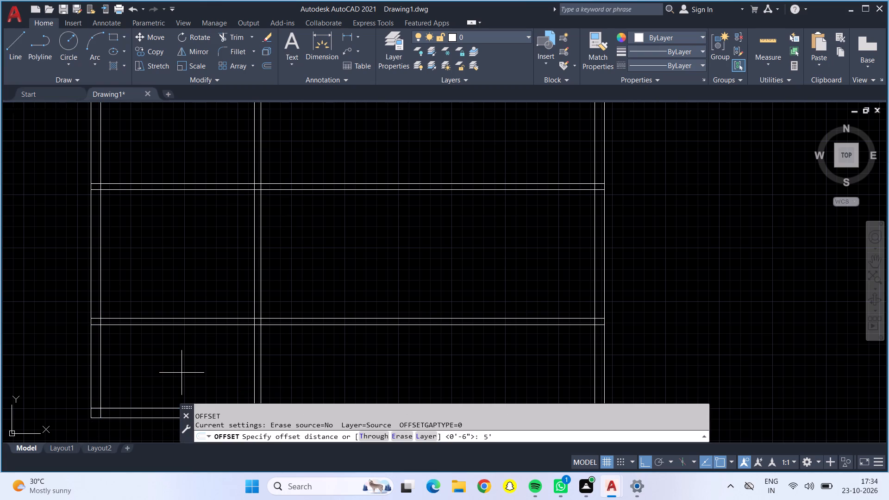
{"action": "key", "text": "Return"}
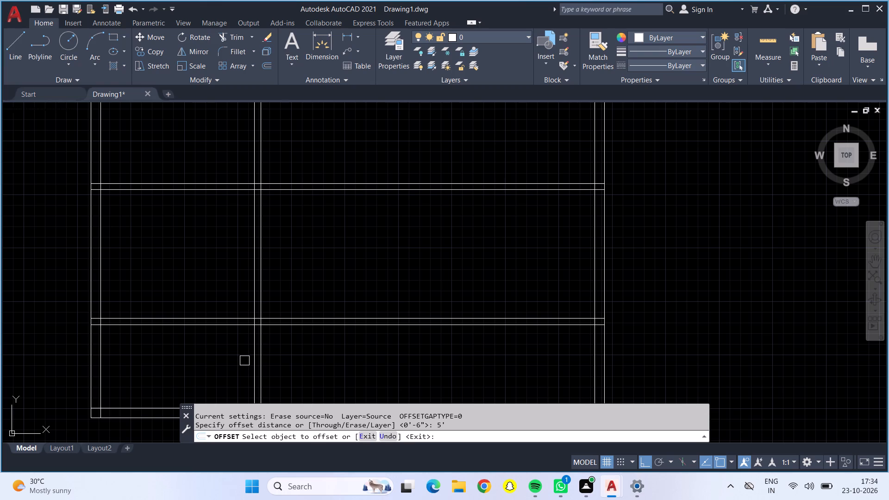
{"action": "left_click", "coordinate": [251, 364]}
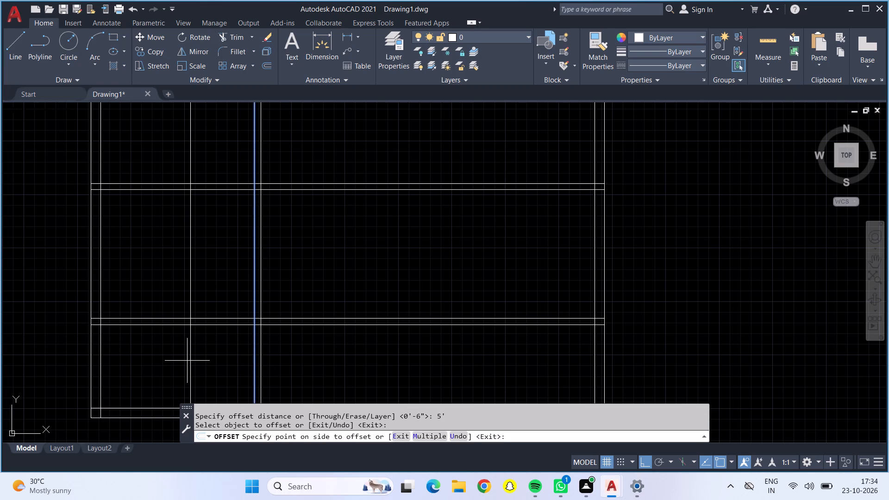
{"action": "left_click", "coordinate": [187, 361]}
{"action": "left_click", "coordinate": [101, 358]}
{"action": "left_click", "coordinate": [151, 365]}
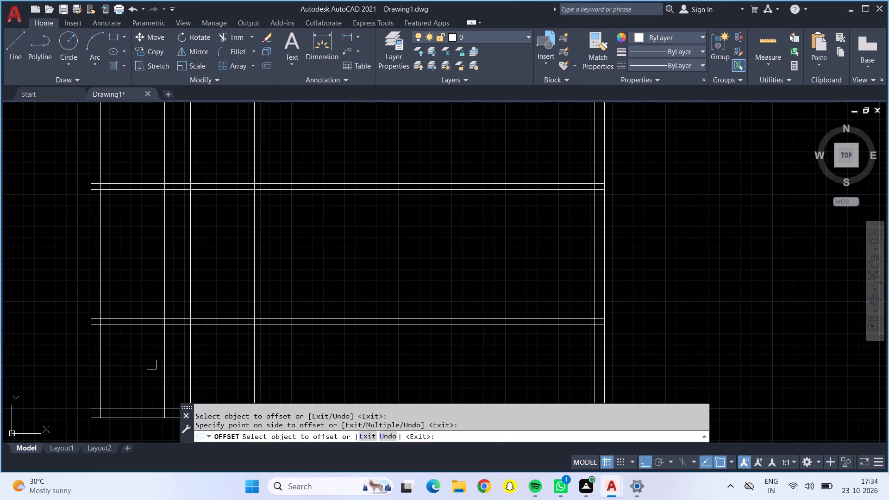
{"action": "key", "text": "Escape"}
{"action": "double_click", "coordinate": [219, 151]}
Offset the vertical line 5' in from the left wall 6" to the right to form a partition wall.
{"action": "key", "text": "o"}
{"action": "key", "text": "Return"}
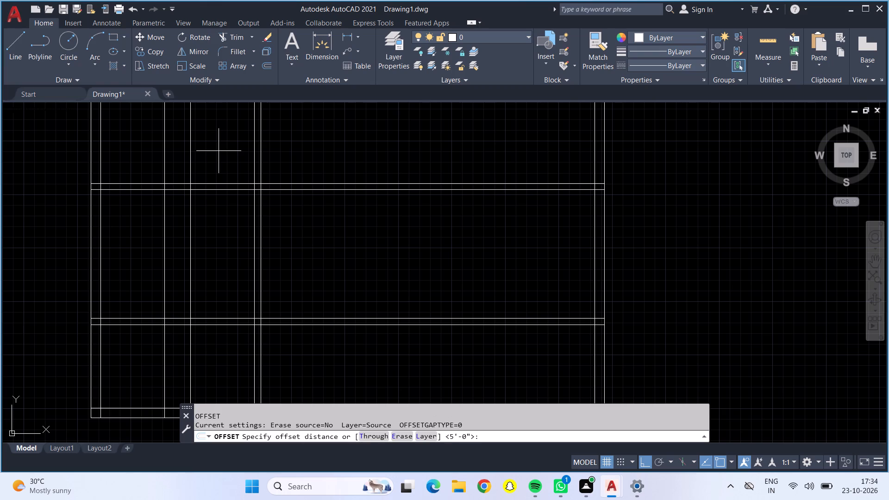
{"action": "key", "text": "6"}
{"action": "key", "text": "shift+quotedbl"}
{"action": "key", "text": "Return"}
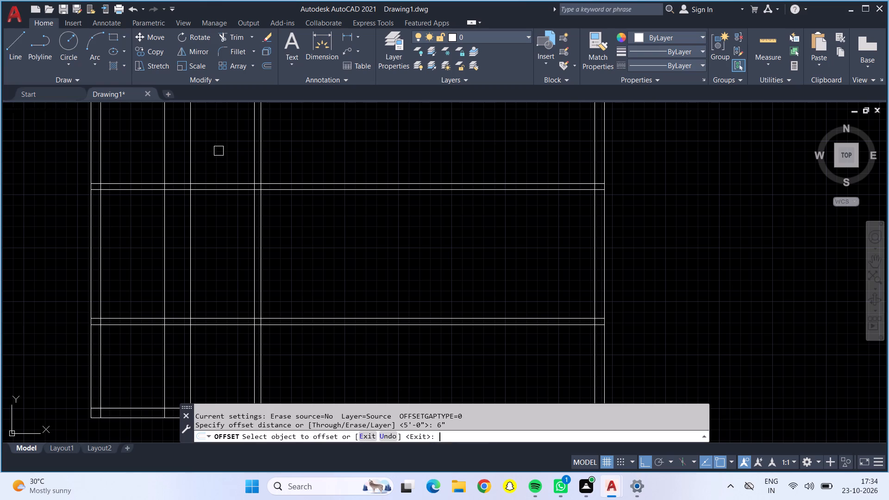
{"action": "left_click", "coordinate": [169, 217]}
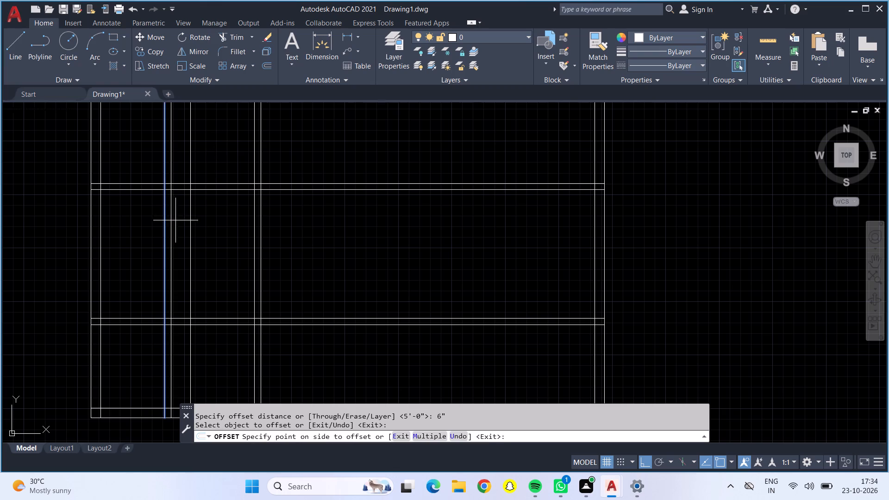
{"action": "left_click", "coordinate": [176, 221]}
Trim away the spare vertical line beside the new partition, and trim the partition's lines out of the upper and middle left rooms.
{"action": "left_click", "coordinate": [228, 38]}
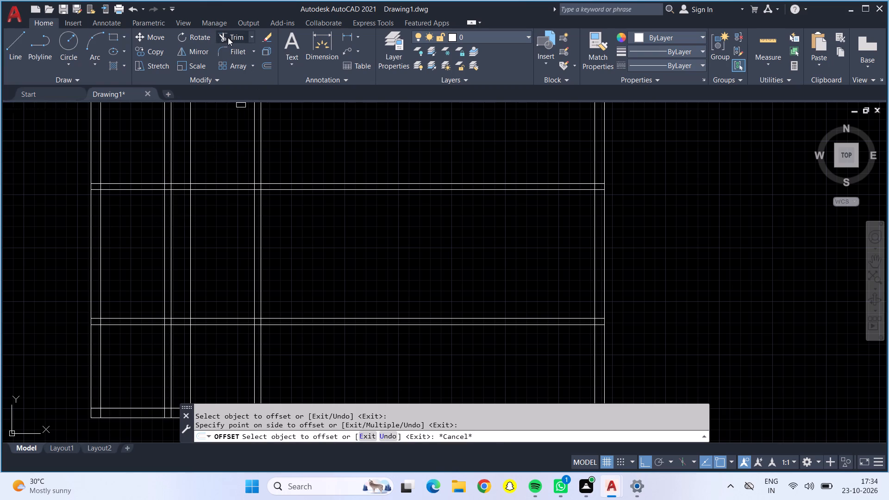
{"action": "left_click", "coordinate": [188, 150]}
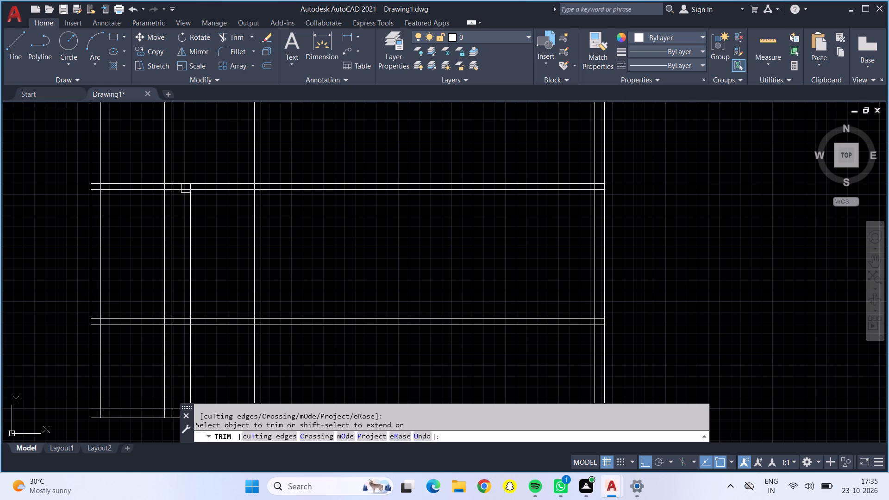
{"action": "left_click", "coordinate": [188, 216]}
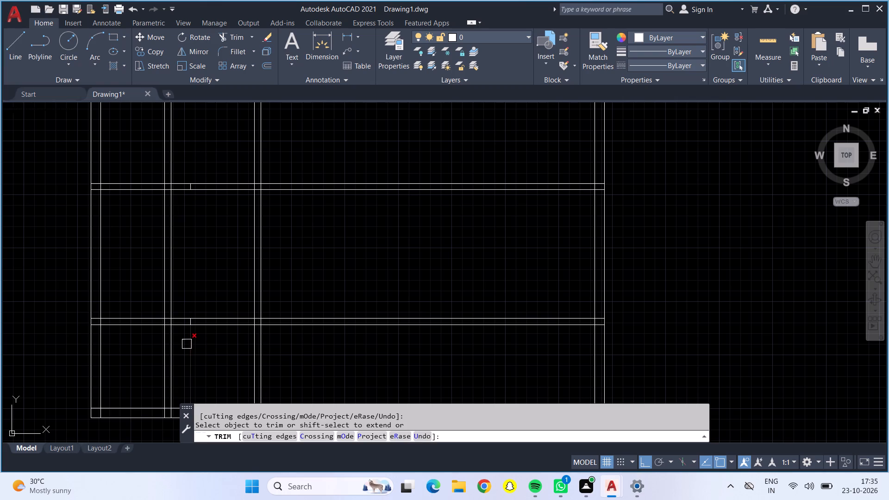
{"action": "left_click", "coordinate": [187, 344]}
{"action": "left_click_drag", "start_coordinate": [144, 262], "coordinate": [178, 269]}
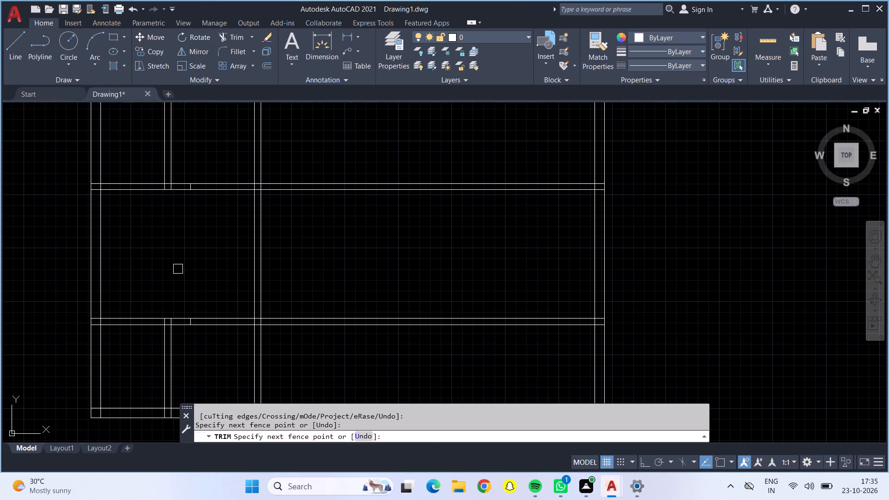
{"action": "left_click_drag", "start_coordinate": [155, 134], "coordinate": [213, 133]}
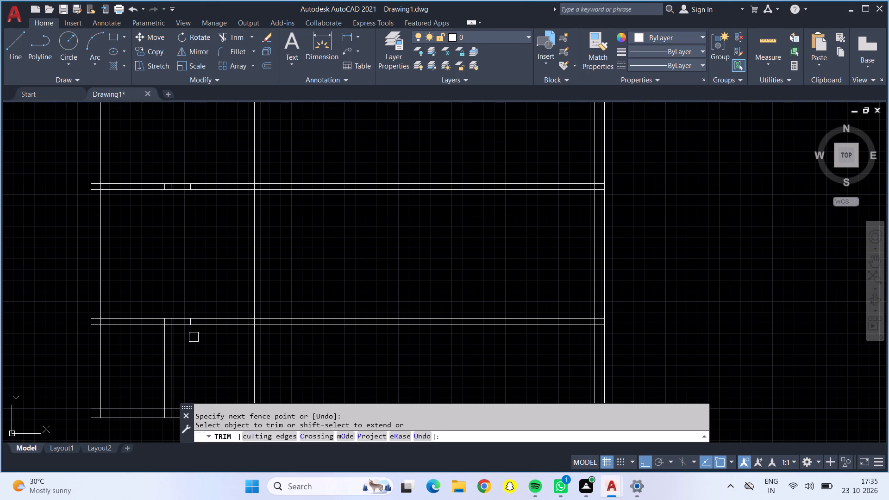
Trim the overlapping lines where the new lower-left partition meets the second horizontal partition and the bottom wall.
{"action": "middle_click_drag", "start_coordinate": [193, 356], "coordinate": [177, 306]}
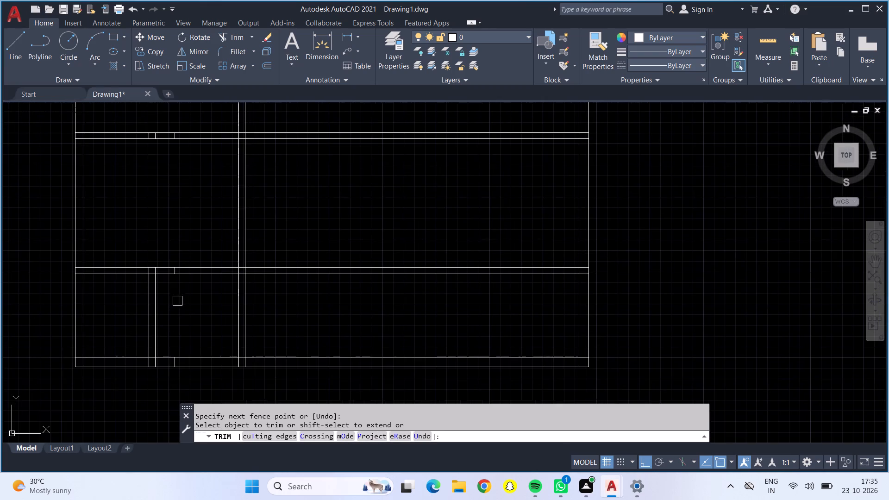
{"action": "scroll", "coordinate": [170, 272], "scroll_direction": "up", "scroll_amount": 5}
{"action": "left_click_drag", "start_coordinate": [170, 268], "coordinate": [213, 242]}
{"action": "scroll", "coordinate": [215, 242], "scroll_direction": "down", "scroll_amount": 4}
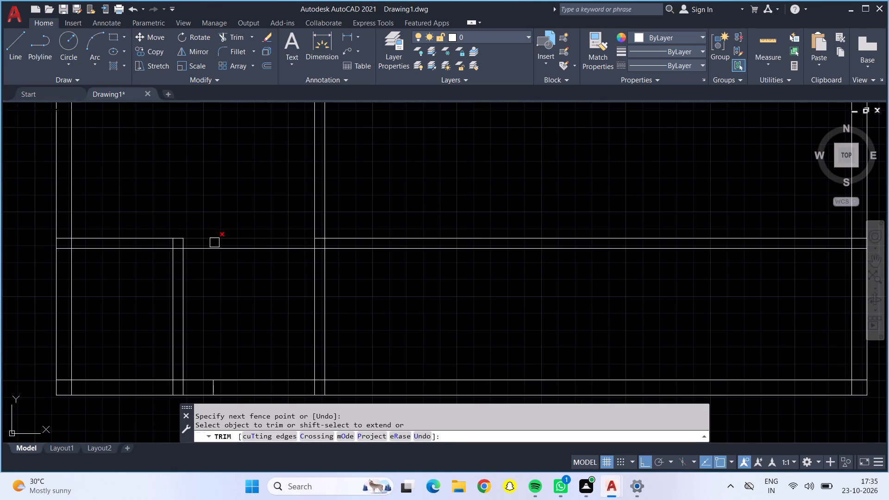
{"action": "scroll", "coordinate": [154, 247], "scroll_direction": "up", "scroll_amount": 4}
{"action": "left_click_drag", "start_coordinate": [249, 220], "coordinate": [304, 257]}
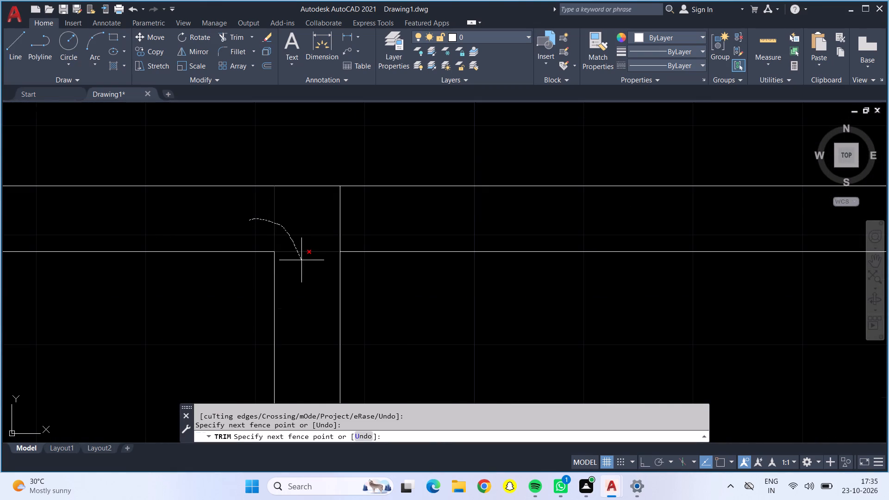
{"action": "left_click_drag", "start_coordinate": [304, 257], "coordinate": [344, 226]}
{"action": "scroll", "coordinate": [345, 226], "scroll_direction": "down", "scroll_amount": 4}
{"action": "scroll", "coordinate": [330, 371], "scroll_direction": "up", "scroll_amount": 4}
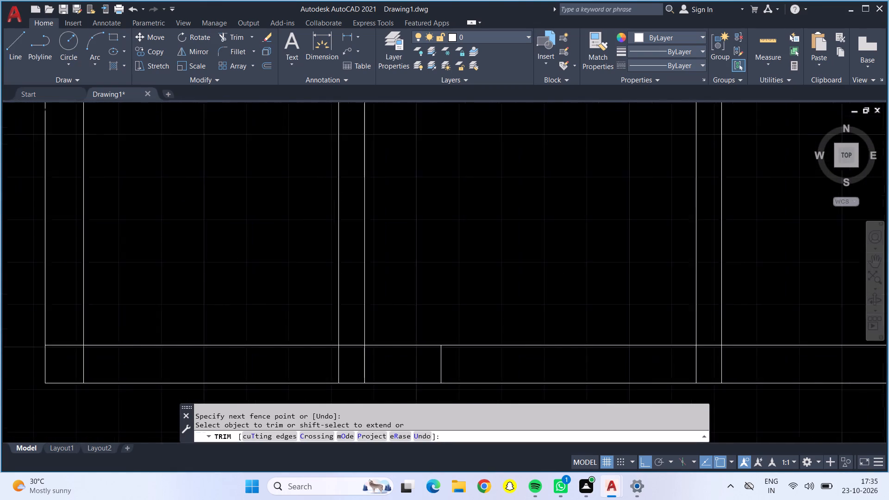
{"action": "left_click_drag", "start_coordinate": [325, 358], "coordinate": [382, 305]}
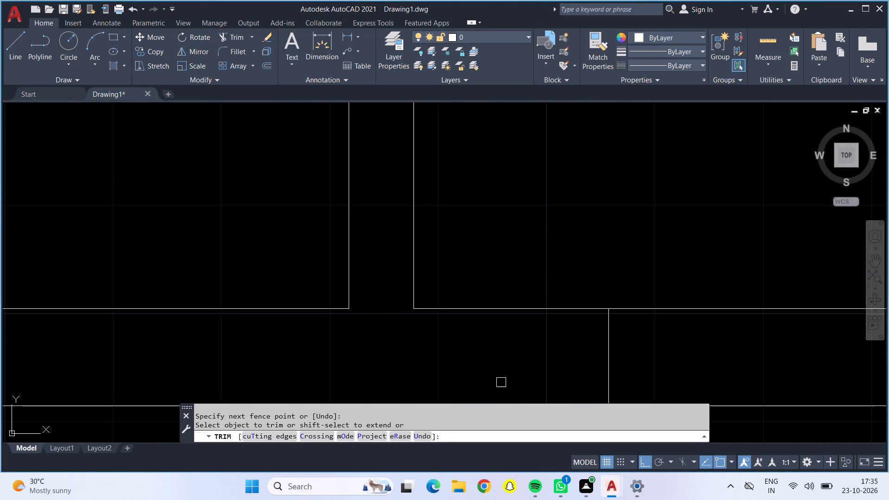
{"action": "left_click_drag", "start_coordinate": [510, 365], "coordinate": [698, 321]}
{"action": "scroll", "coordinate": [698, 321], "scroll_direction": "down", "scroll_amount": 4}
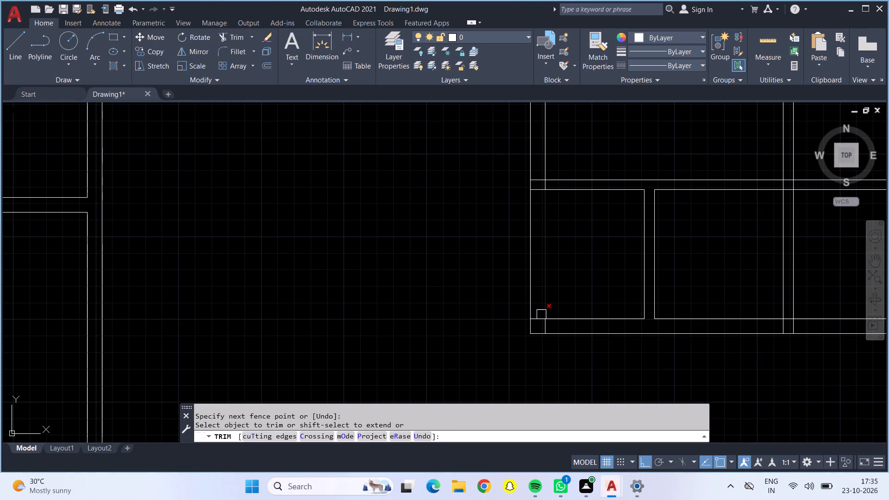
Trim the overlapping lines at the bottom-left outer corner and where the second horizontal partition meets the left wall.
{"action": "scroll", "coordinate": [541, 314], "scroll_direction": "up", "scroll_amount": 4}
{"action": "left_click_drag", "start_coordinate": [538, 319], "coordinate": [580, 380]}
{"action": "scroll", "coordinate": [568, 373], "scroll_direction": "down", "scroll_amount": 4}
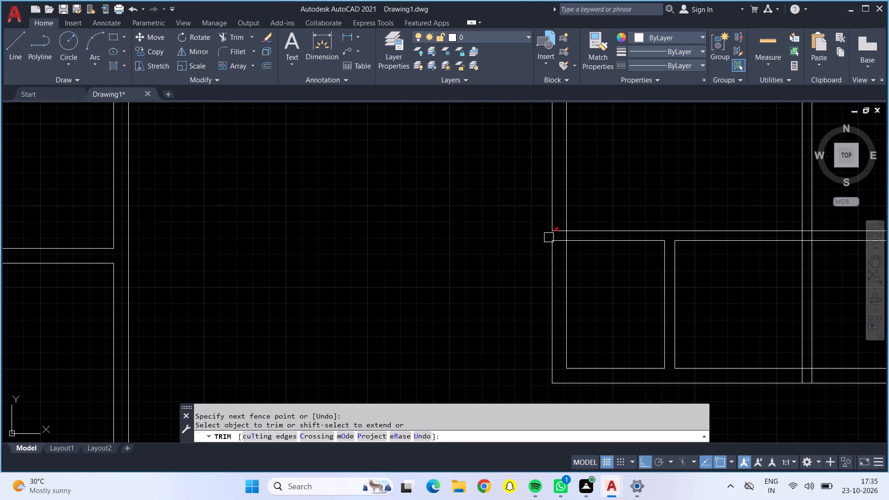
{"action": "scroll", "coordinate": [549, 237], "scroll_direction": "up", "scroll_amount": 4}
{"action": "left_click_drag", "start_coordinate": [590, 162], "coordinate": [669, 230]}
{"action": "scroll", "coordinate": [669, 230], "scroll_direction": "down", "scroll_amount": 4}
{"action": "middle_click_drag", "start_coordinate": [688, 173], "coordinate": [254, 251]}
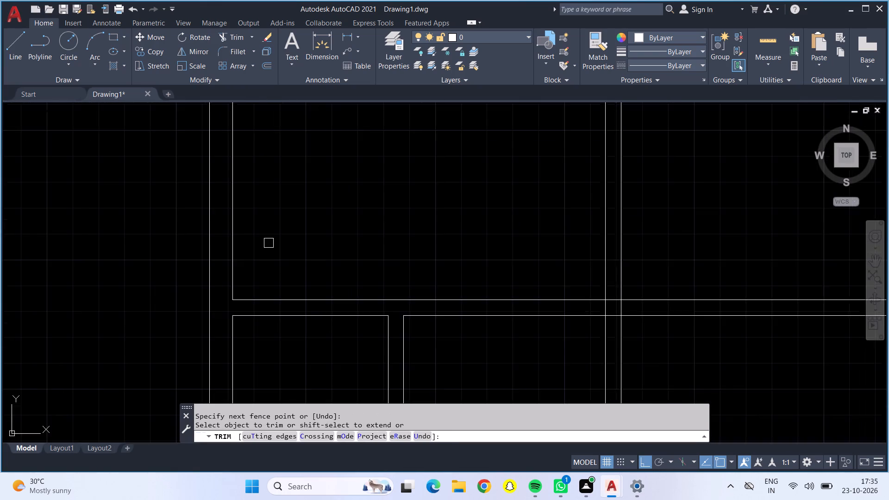
Trim the overlapping lines where the main vertical partition meets the bottom wall.
{"action": "scroll", "coordinate": [298, 235], "scroll_direction": "down", "scroll_amount": 3}
{"action": "middle_click_drag", "start_coordinate": [313, 226], "coordinate": [338, 332]}
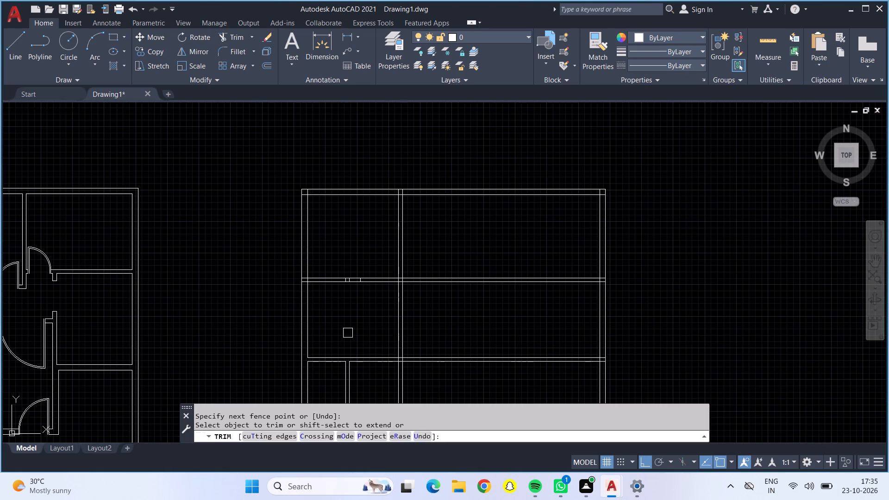
{"action": "scroll", "coordinate": [342, 330], "scroll_direction": "up", "scroll_amount": 1}
{"action": "scroll", "coordinate": [342, 330], "scroll_direction": "down", "scroll_amount": 1}
{"action": "middle_click_drag", "start_coordinate": [342, 330], "coordinate": [309, 245]}
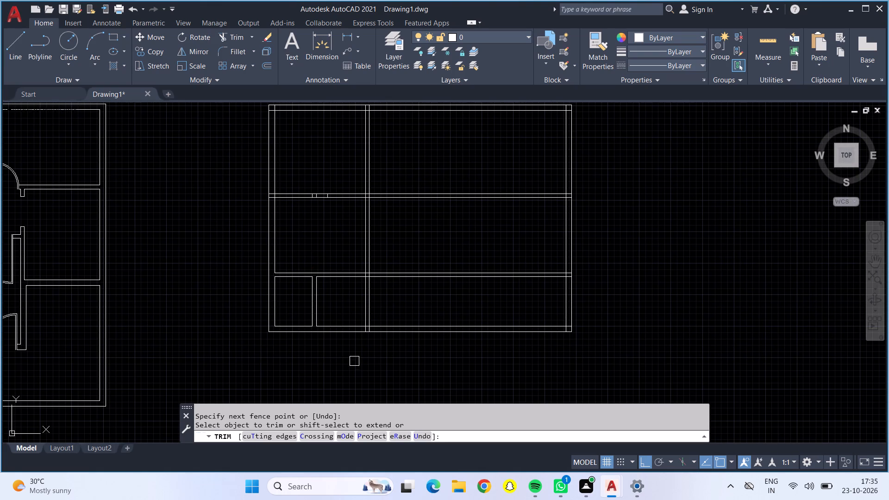
{"action": "scroll", "coordinate": [388, 290], "scroll_direction": "up", "scroll_amount": 2}
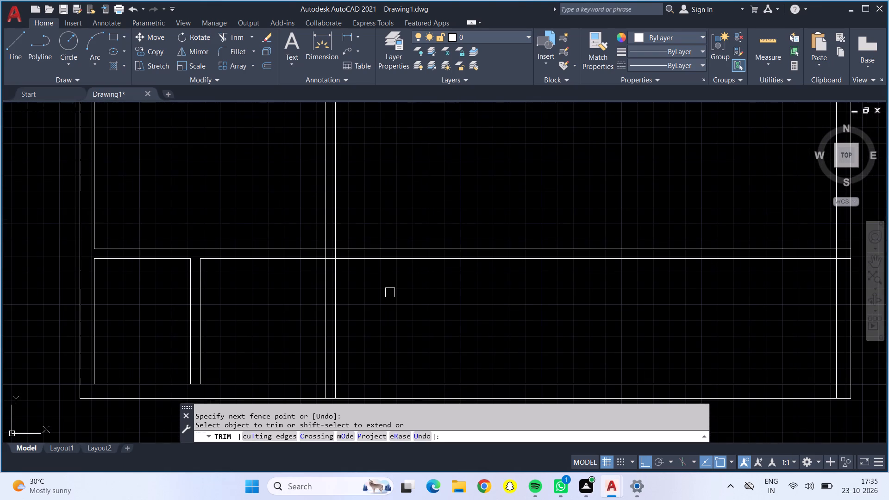
{"action": "middle_click_drag", "start_coordinate": [403, 302], "coordinate": [294, 304]}
{"action": "scroll", "coordinate": [211, 398], "scroll_direction": "up", "scroll_amount": 3}
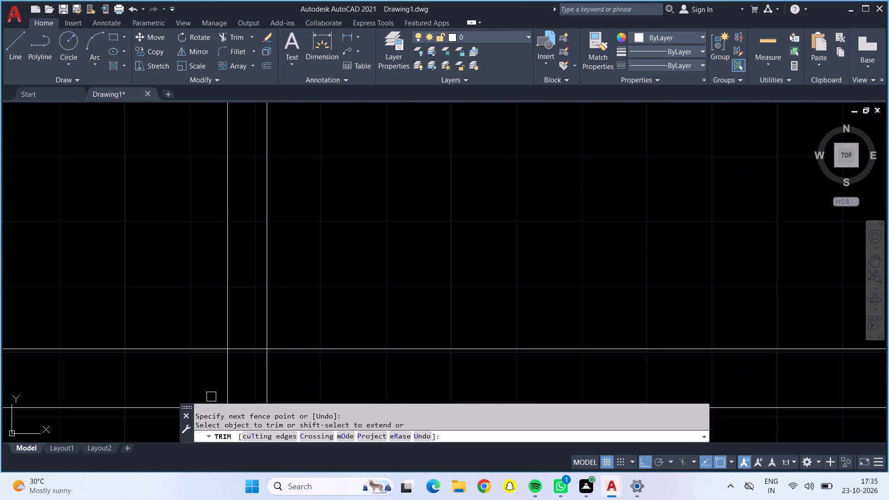
{"action": "left_click_drag", "start_coordinate": [211, 387], "coordinate": [243, 344]}
{"action": "scroll", "coordinate": [243, 344], "scroll_direction": "down", "scroll_amount": 4}
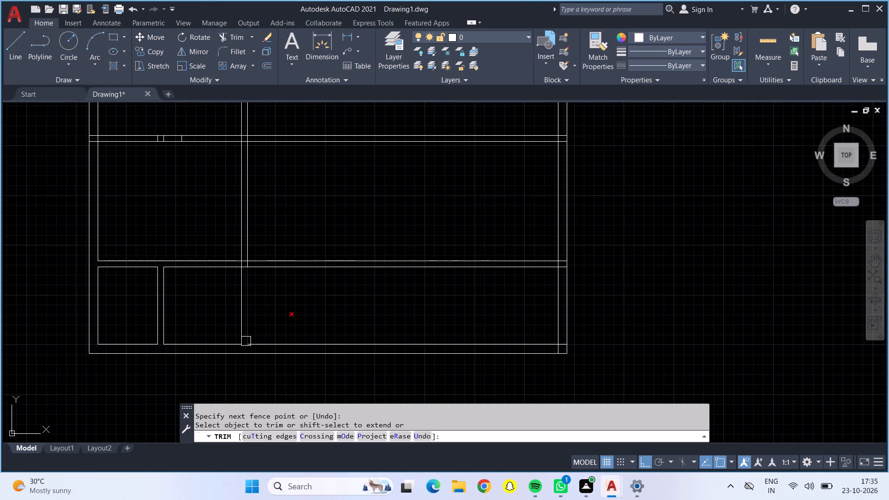
Trim both horizontal partitions off the area right of the main vertical partition, leaving one large open space.
{"action": "middle_click_drag", "start_coordinate": [334, 288], "coordinate": [315, 331]}
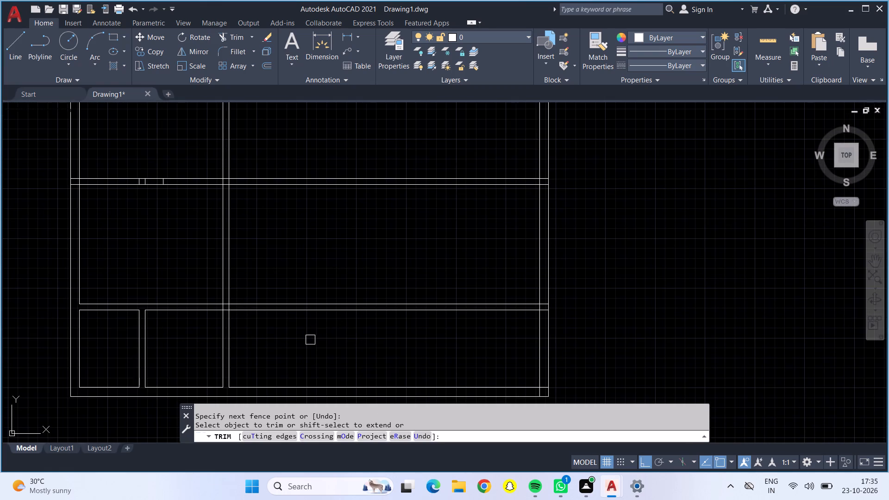
{"action": "left_click_drag", "start_coordinate": [322, 272], "coordinate": [337, 334]}
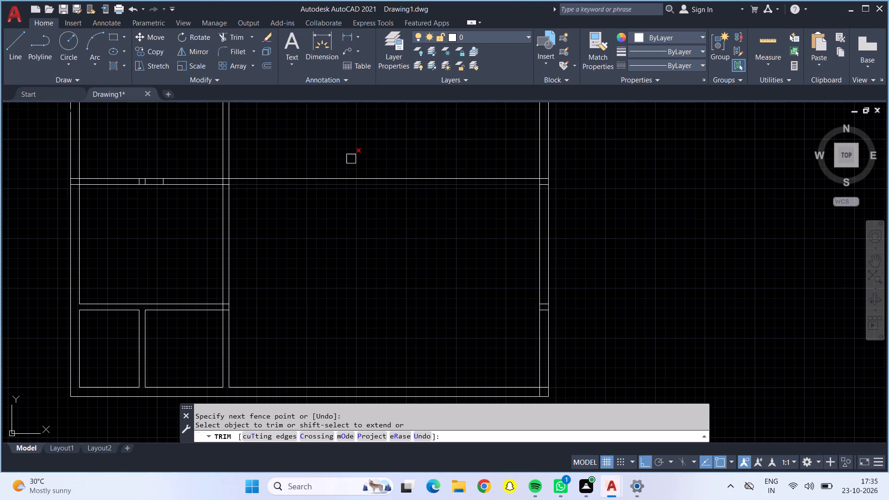
{"action": "left_click_drag", "start_coordinate": [346, 144], "coordinate": [356, 207]}
{"action": "scroll", "coordinate": [356, 207], "scroll_direction": "down", "scroll_amount": 1}
{"action": "middle_click_drag", "start_coordinate": [356, 207], "coordinate": [329, 287]}
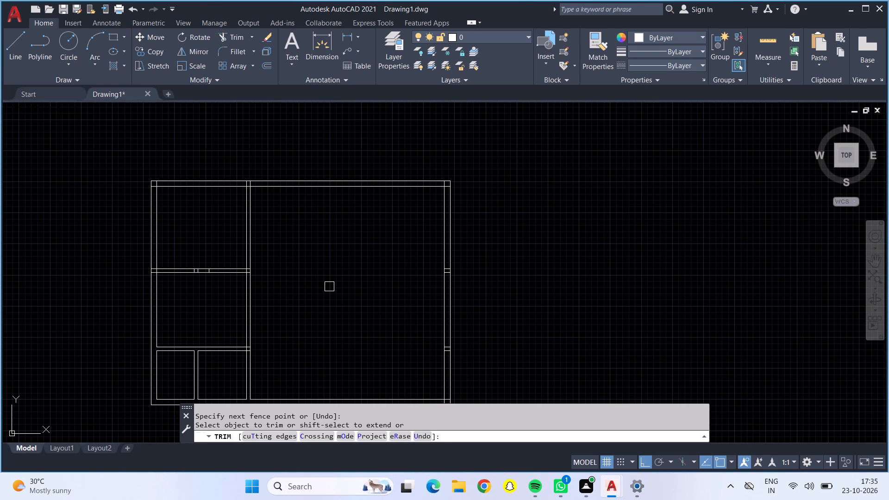
{"action": "key", "text": "Escape"}
Start another Offset for the third plan's layout.
{"action": "left_click", "coordinate": [329, 287]}
{"action": "key", "text": "o"}
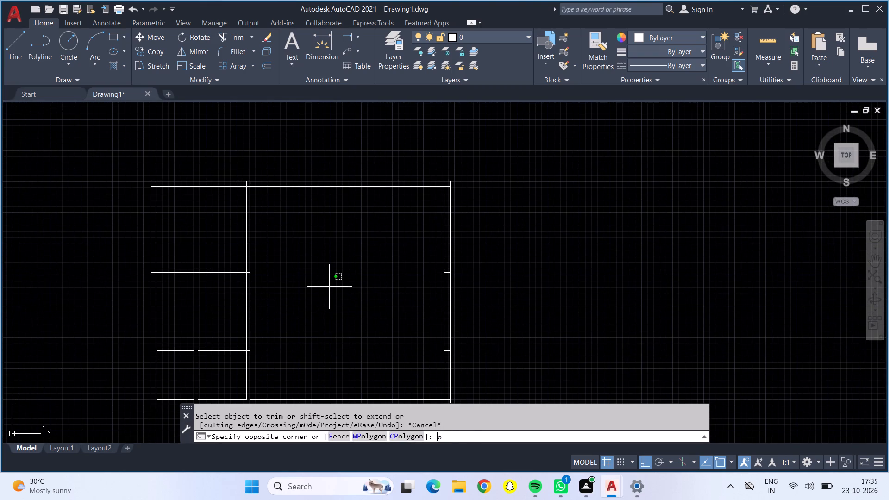
{"action": "key", "text": "Return"}
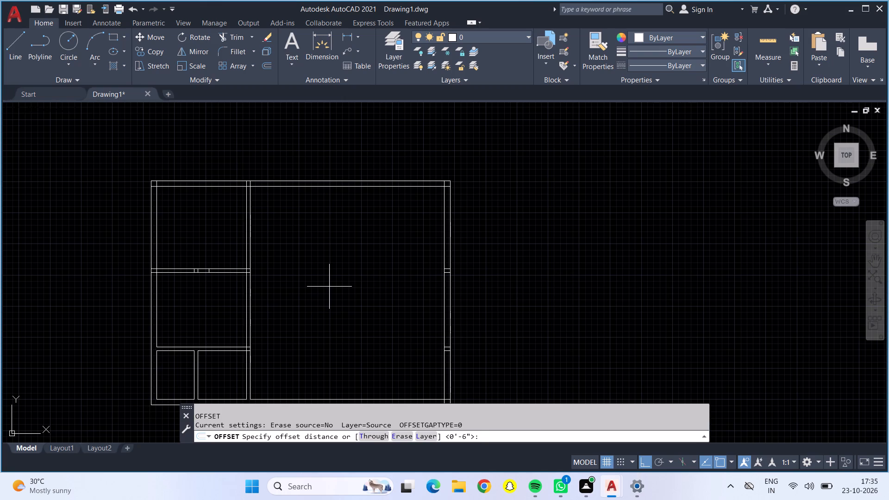
Offset the top wall's inner line 4'8" down into the plan.
{"action": "type", "text": "4'8"}
{"action": "key", "text": "shift+quotedbl"}
{"action": "key", "text": "Return"}
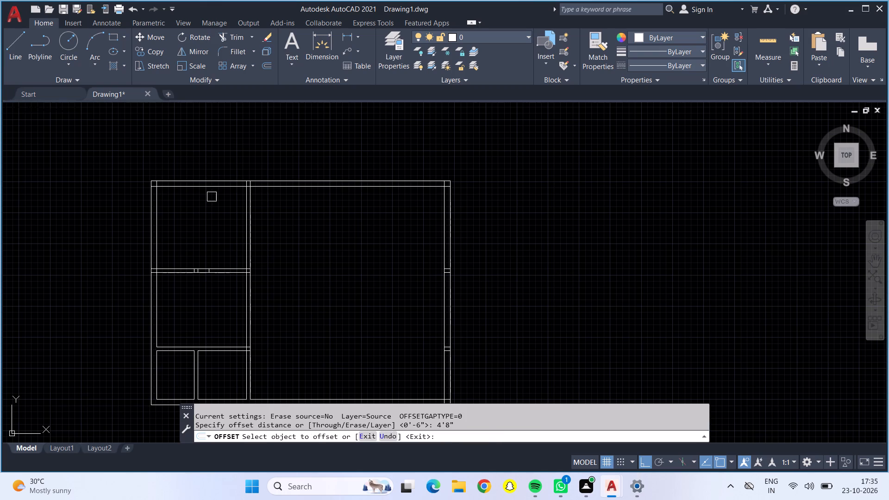
{"action": "left_click", "coordinate": [305, 189]}
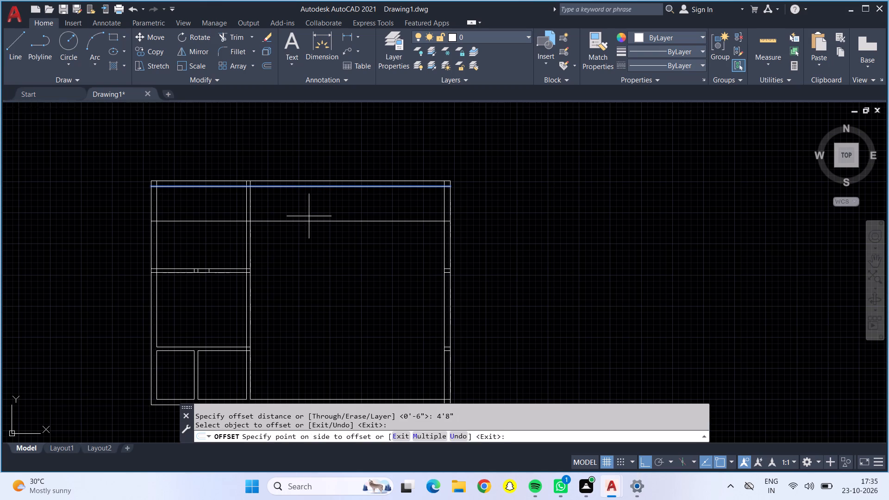
{"action": "left_click", "coordinate": [309, 216]}
{"action": "key", "text": "Escape"}
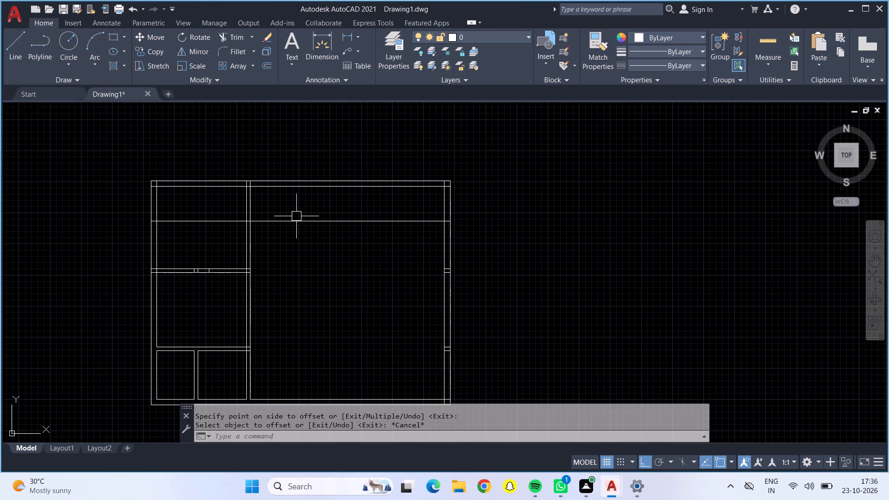
Offset the new horizontal line 6" downward to give the partition its thickness.
{"action": "key", "text": "o"}
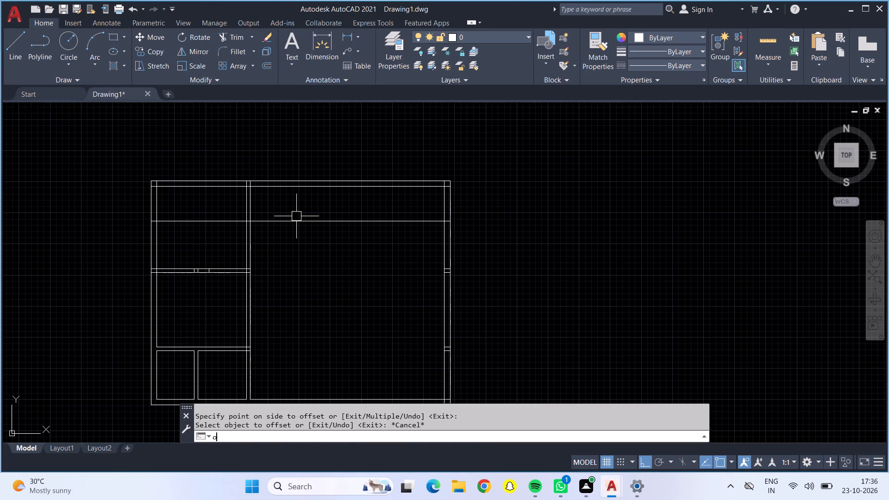
{"action": "key", "text": "Return"}
{"action": "type", "text": "6\""}
{"action": "key", "text": "Return"}
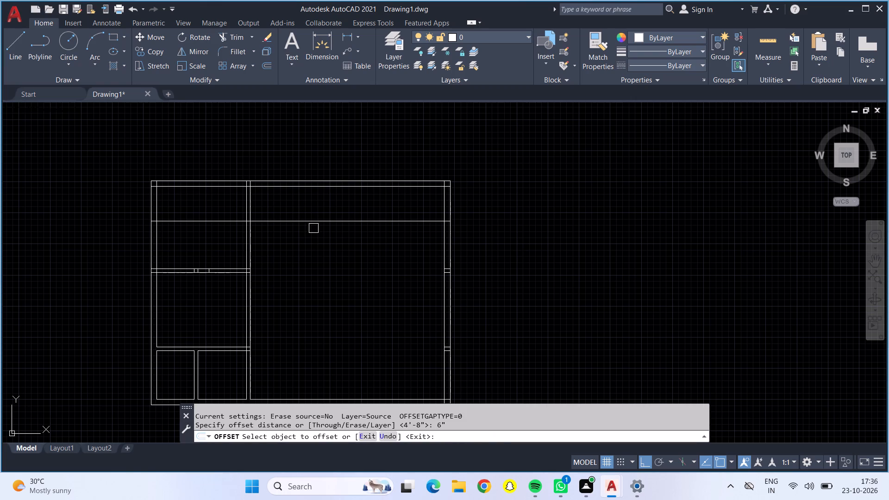
{"action": "left_click", "coordinate": [313, 224]}
{"action": "left_click", "coordinate": [323, 262]}
{"action": "key", "text": "Escape"}
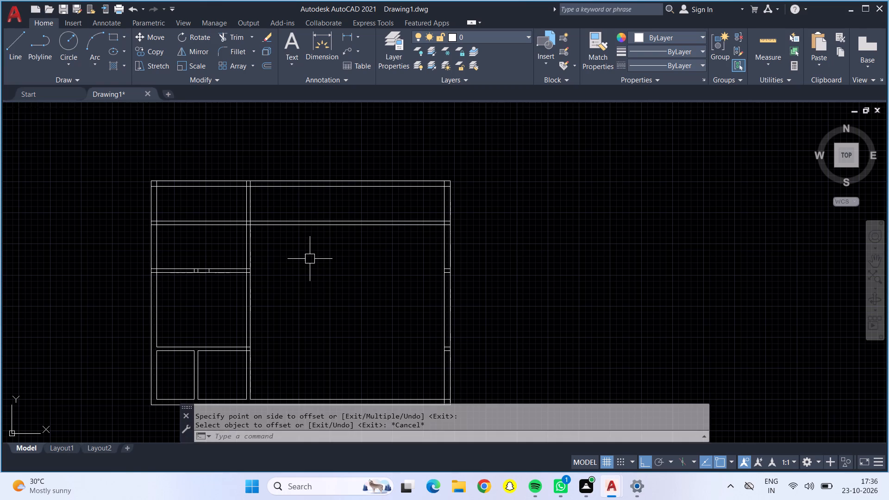
Offset the east outer wall's inner line 8' toward the inside of the plan.
{"action": "key", "text": "o"}
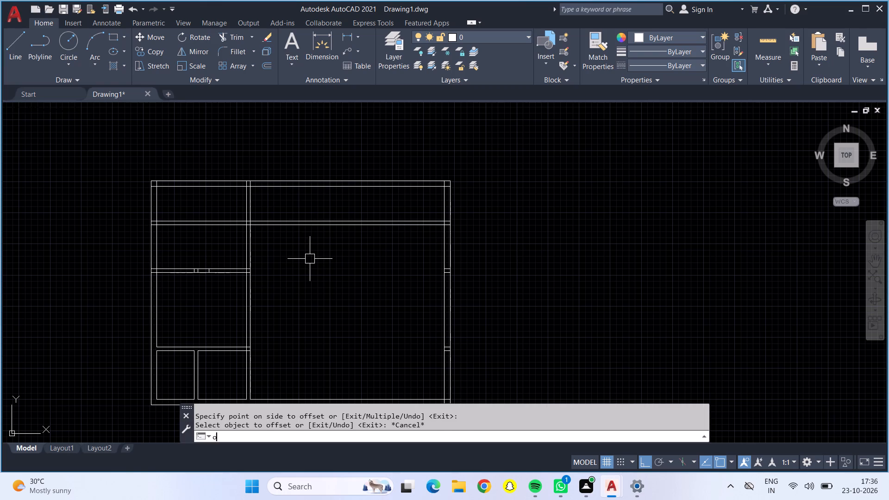
{"action": "key", "text": "Return"}
{"action": "key", "text": "8"}
{"action": "key", "text": "apostrophe"}
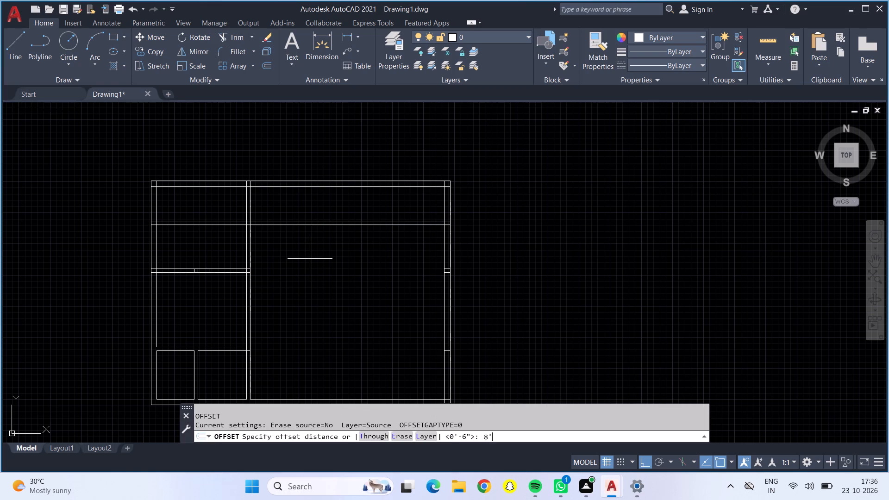
{"action": "key", "text": "Return"}
{"action": "scroll", "coordinate": [310, 259], "scroll_direction": "down", "scroll_amount": 1}
{"action": "scroll", "coordinate": [0, 322], "scroll_direction": "down", "scroll_amount": 2}
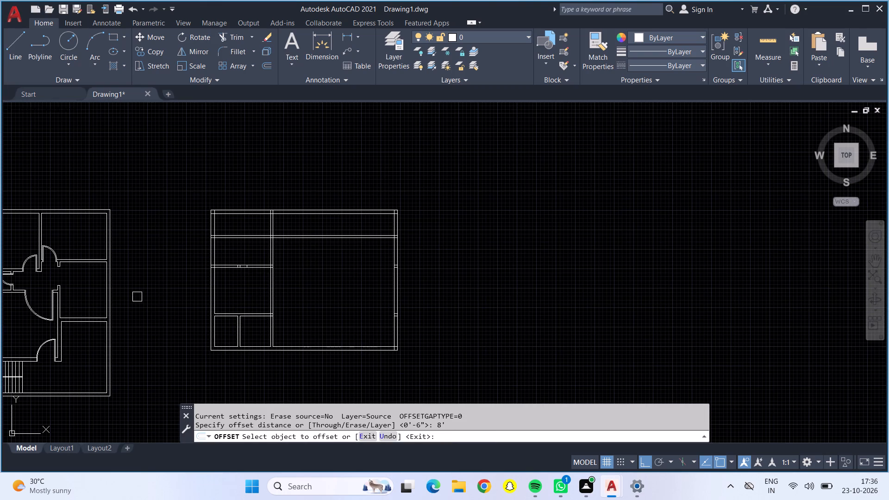
{"action": "scroll", "coordinate": [137, 297], "scroll_direction": "down", "scroll_amount": 1}
{"action": "scroll", "coordinate": [50, 321], "scroll_direction": "down", "scroll_amount": 2}
{"action": "middle_click_drag", "start_coordinate": [69, 237], "coordinate": [198, 220]}
{"action": "scroll", "coordinate": [126, 311], "scroll_direction": "up", "scroll_amount": 2}
{"action": "scroll", "coordinate": [216, 286], "scroll_direction": "up", "scroll_amount": 1}
{"action": "scroll", "coordinate": [212, 287], "scroll_direction": "down", "scroll_amount": 1}
{"action": "scroll", "coordinate": [468, 262], "scroll_direction": "up", "scroll_amount": 3}
{"action": "middle_click_drag", "start_coordinate": [466, 262], "coordinate": [306, 353]}
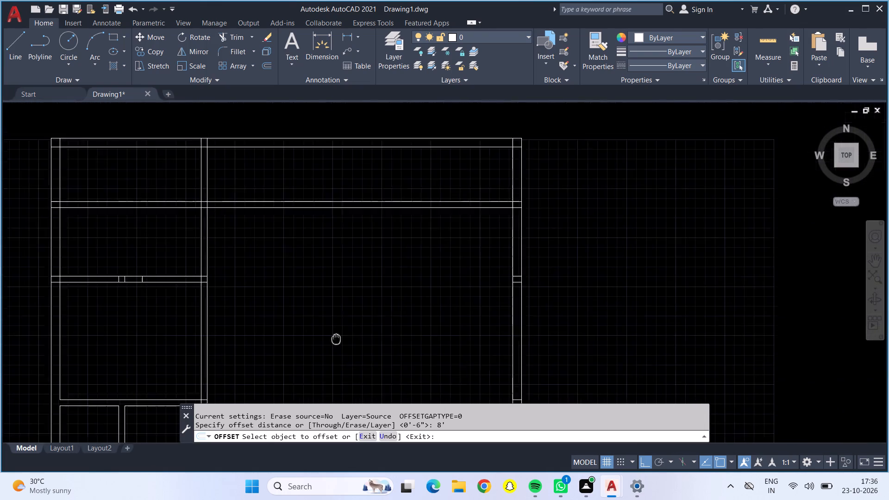
{"action": "middle_click_drag", "start_coordinate": [306, 353], "coordinate": [285, 382]}
{"action": "left_click_drag", "start_coordinate": [450, 229], "coordinate": [445, 231]}
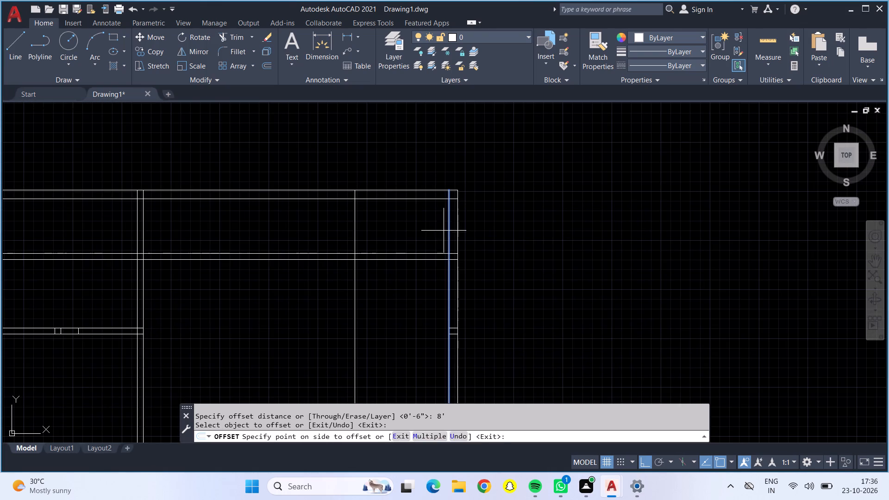
{"action": "left_click", "coordinate": [326, 234]}
{"action": "key", "text": "Escape"}
Offset the new vertical line 6" to the west to form the second face of the partition.
{"action": "left_click", "coordinate": [321, 233]}
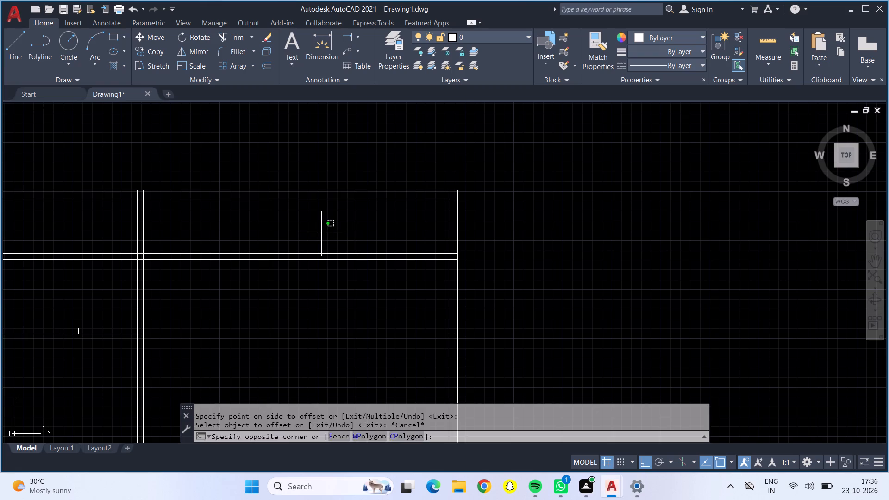
{"action": "key", "text": "o"}
{"action": "key", "text": "Return"}
{"action": "type", "text": "6\""}
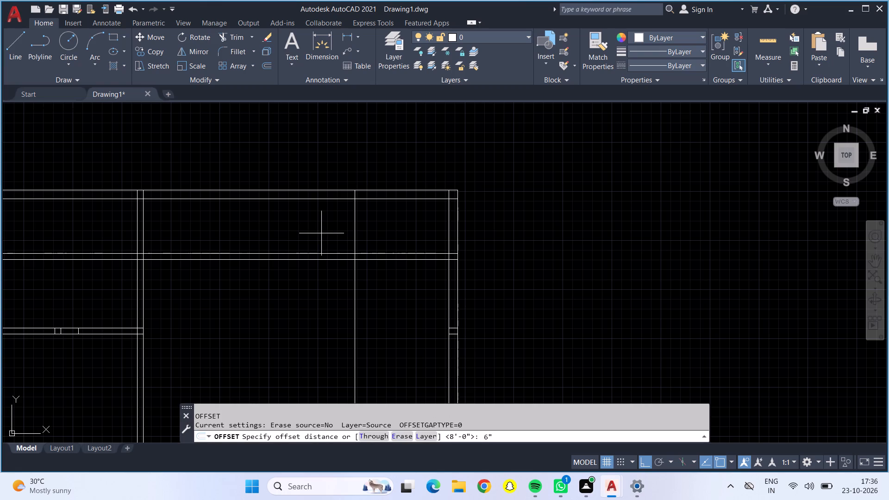
{"action": "key", "text": "Return"}
{"action": "left_click", "coordinate": [357, 236]}
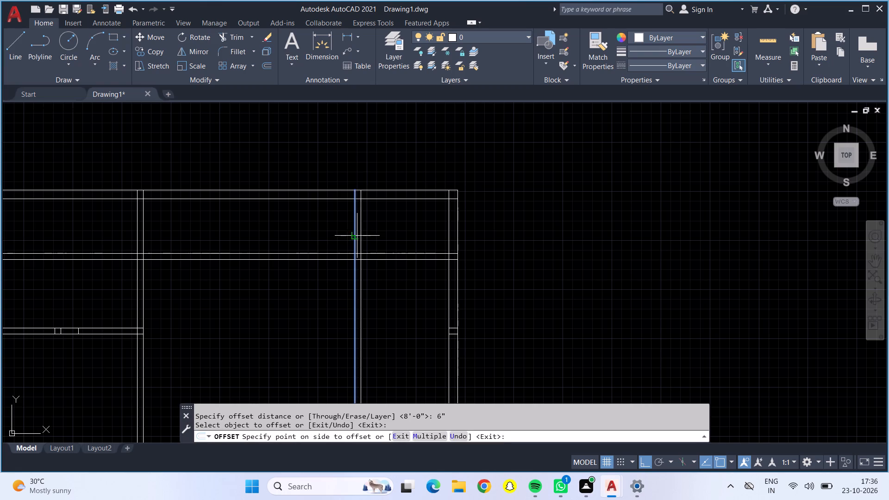
{"action": "left_click", "coordinate": [310, 221]}
{"action": "key", "text": "Escape"}
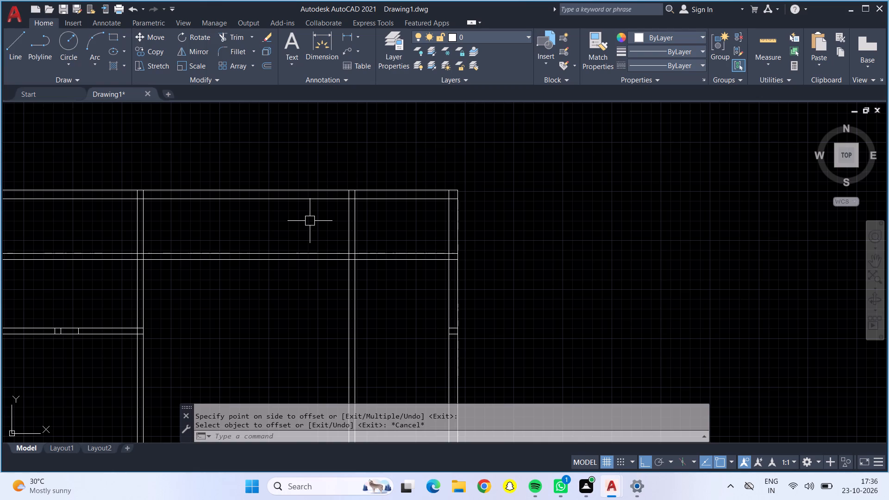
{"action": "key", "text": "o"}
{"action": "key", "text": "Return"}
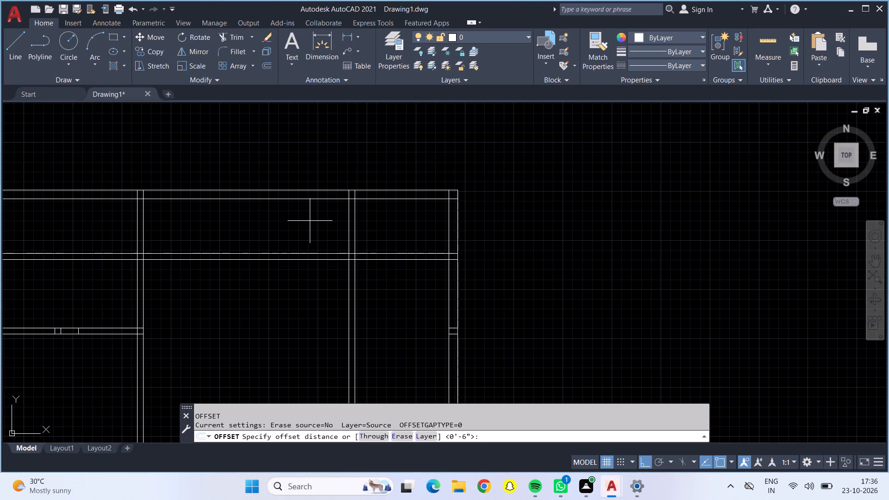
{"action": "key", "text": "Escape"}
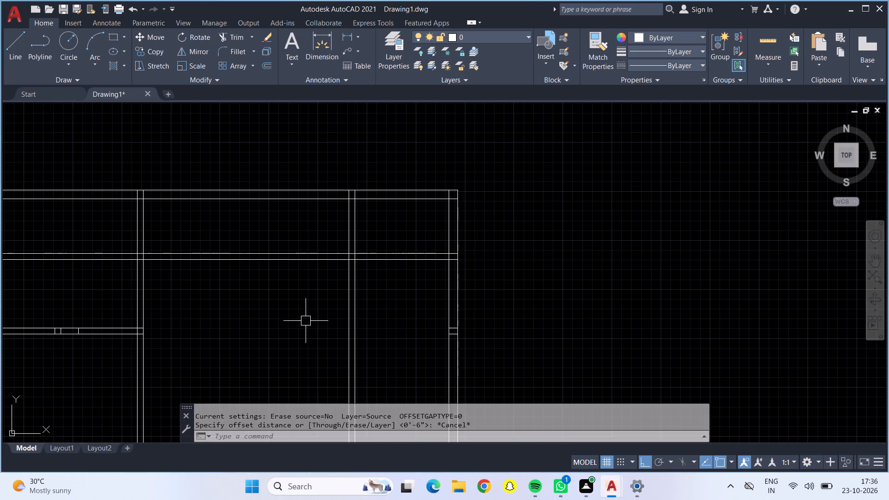
Trim both lines of the new vertical partition below the upper horizontal partition.
{"action": "middle_click_drag", "start_coordinate": [398, 342], "coordinate": [388, 272]}
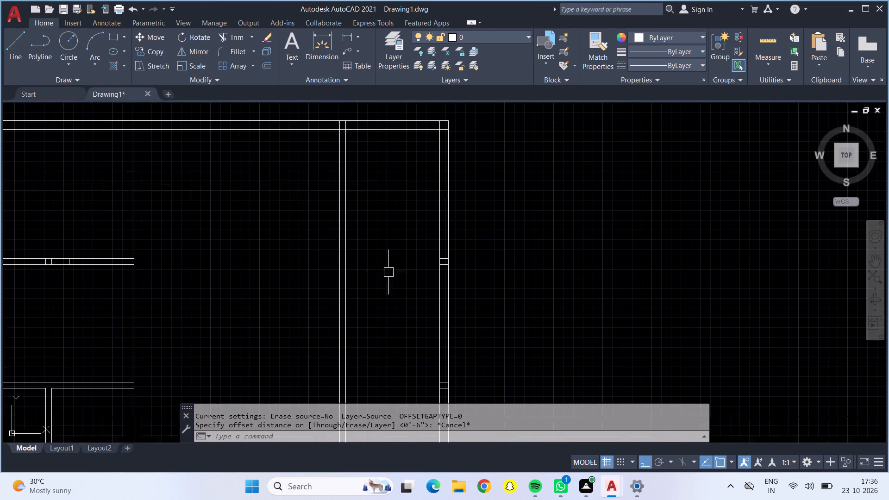
{"action": "left_click", "coordinate": [230, 37]}
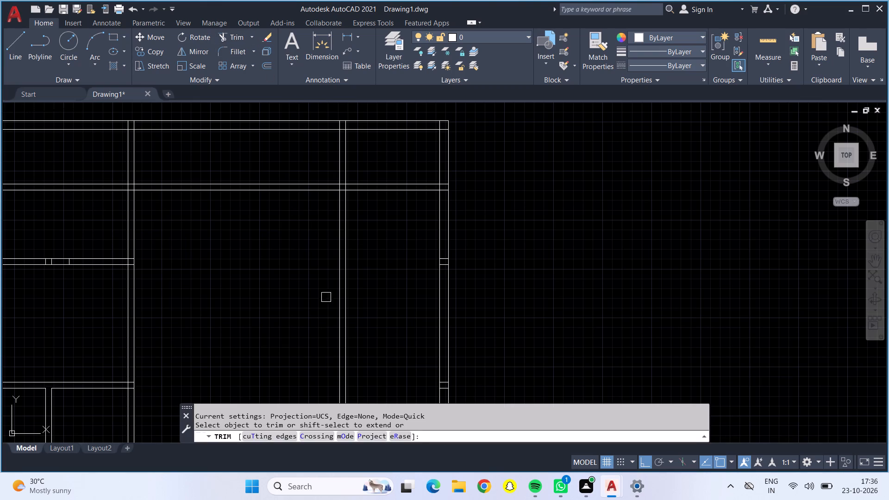
{"action": "left_click_drag", "start_coordinate": [331, 310], "coordinate": [351, 308]}
{"action": "middle_click_drag", "start_coordinate": [347, 317], "coordinate": [348, 257]}
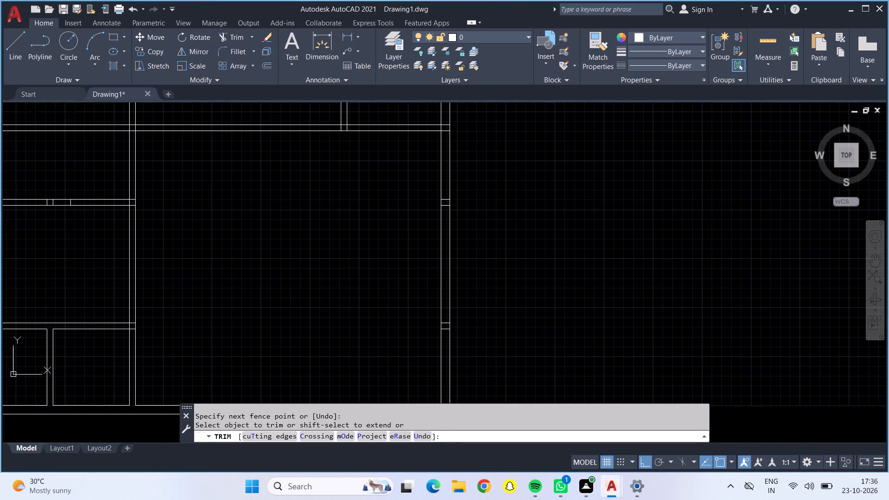
{"action": "key", "text": "Escape"}
Offset the east outer wall's inner line 12' toward the inside of the plan.
{"action": "key", "text": "o"}
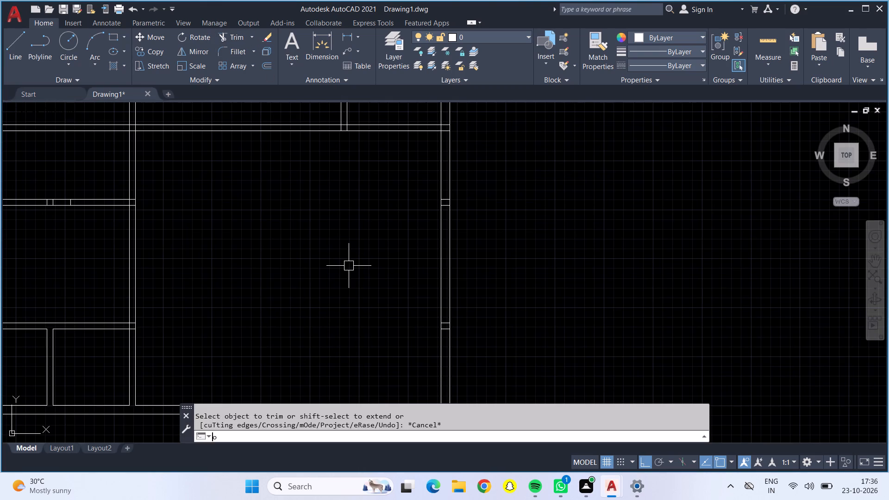
{"action": "key", "text": "Return"}
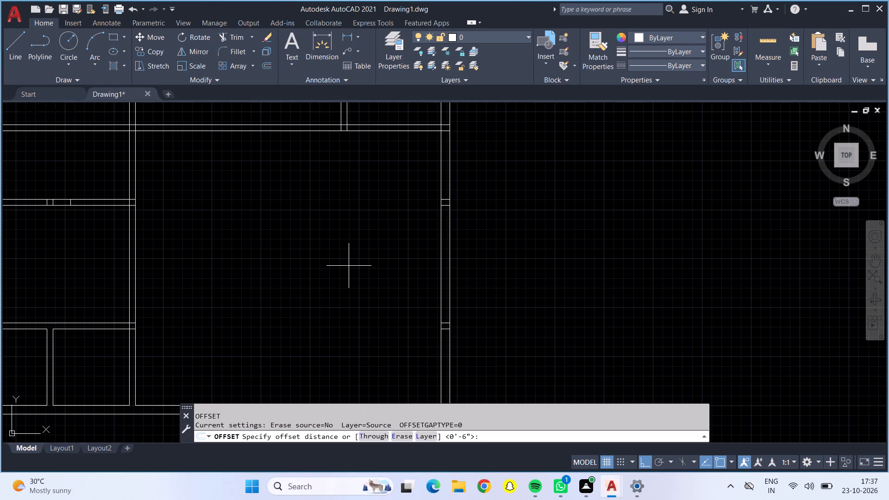
{"action": "type", "text": "12'"}
{"action": "key", "text": "Return"}
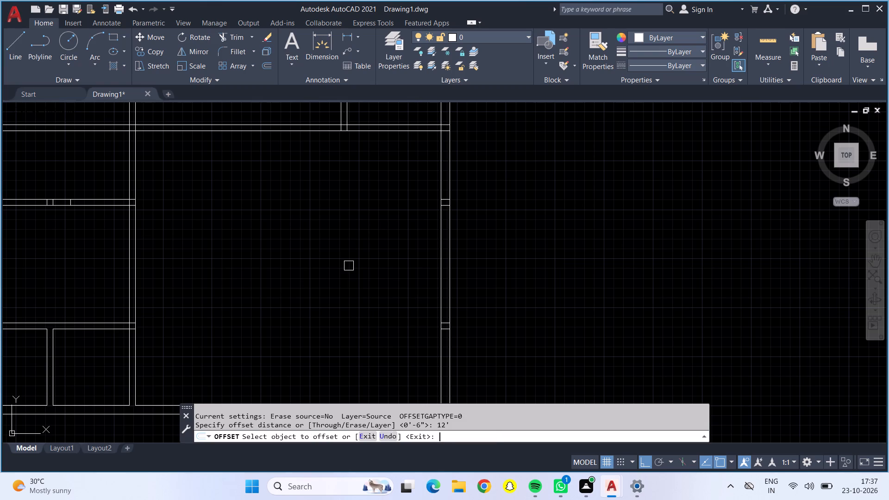
{"action": "left_click_drag", "start_coordinate": [438, 249], "coordinate": [433, 249]}
{"action": "left_click", "coordinate": [310, 244]}
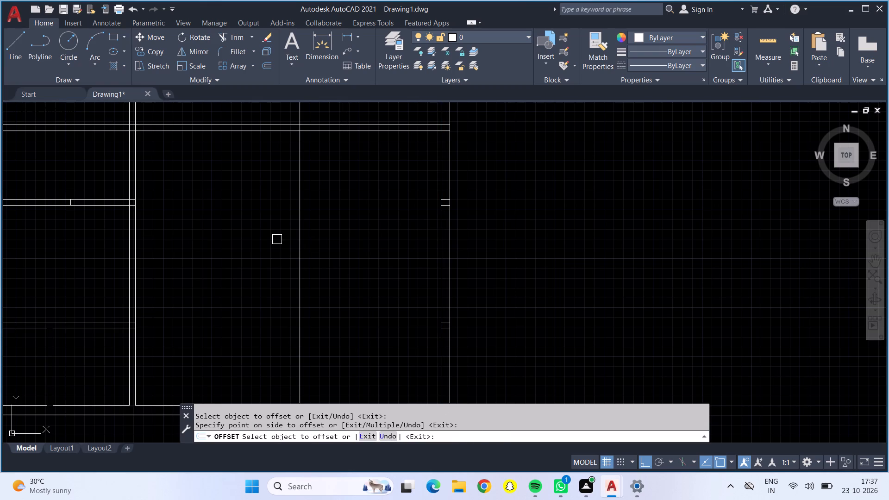
{"action": "key", "text": "Escape"}
{"action": "key", "text": "Escape"}
Offset the new full-height vertical line 6" to the west to form the partition thickness.
{"action": "key", "text": "o"}
{"action": "key", "text": "Return"}
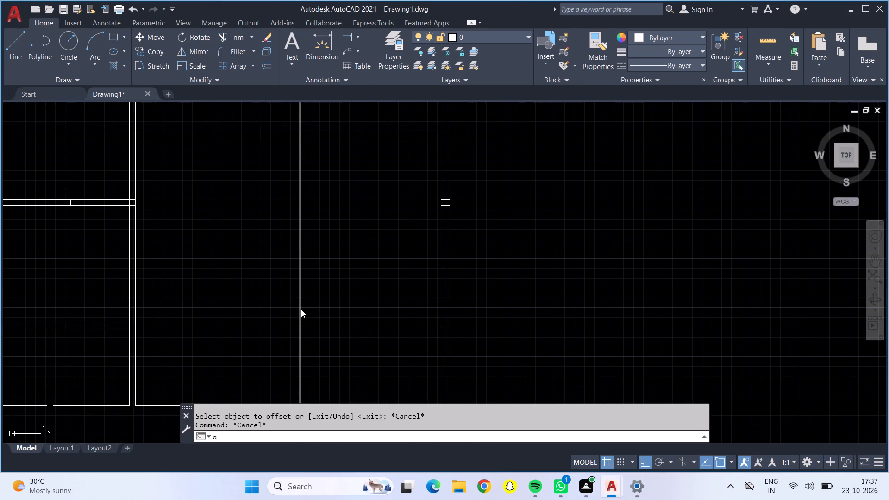
{"action": "type", "text": "6\""}
{"action": "key", "text": "Return"}
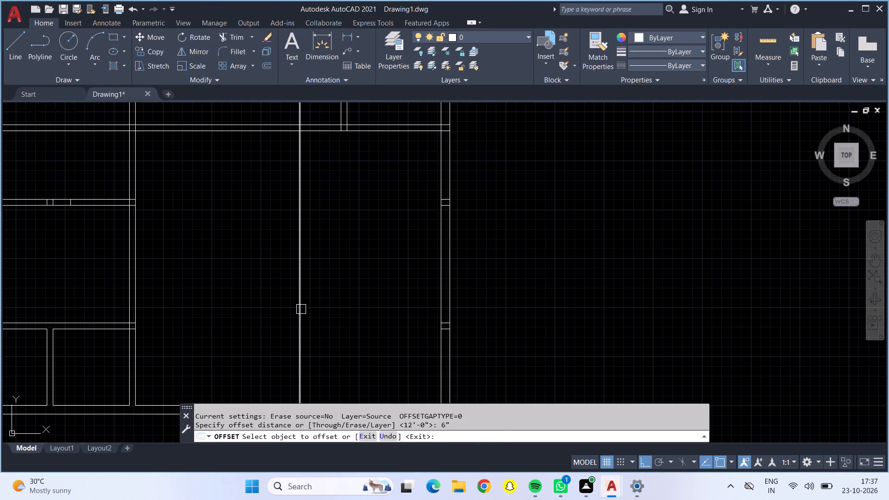
{"action": "left_click", "coordinate": [301, 308]}
{"action": "left_click", "coordinate": [258, 297]}
{"action": "key", "text": "Escape"}
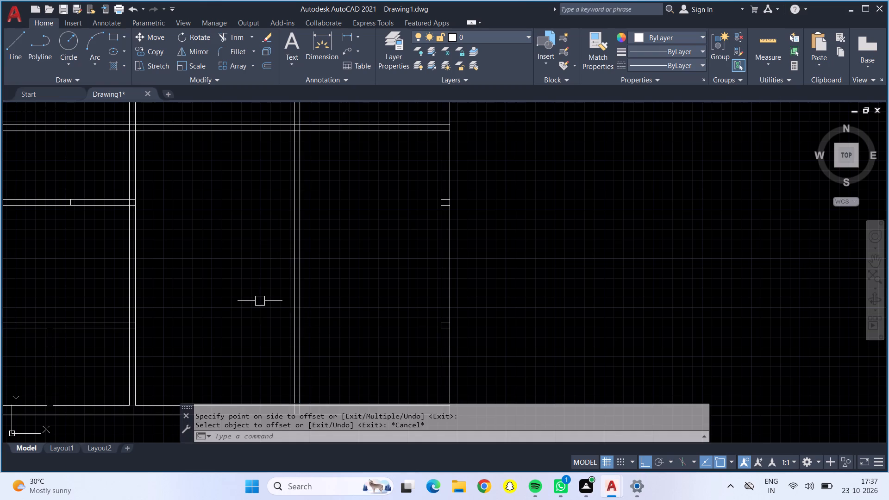
Offset the lower line of the upper horizontal partition 11' downward.
{"action": "key", "text": "o"}
{"action": "key", "text": "Return"}
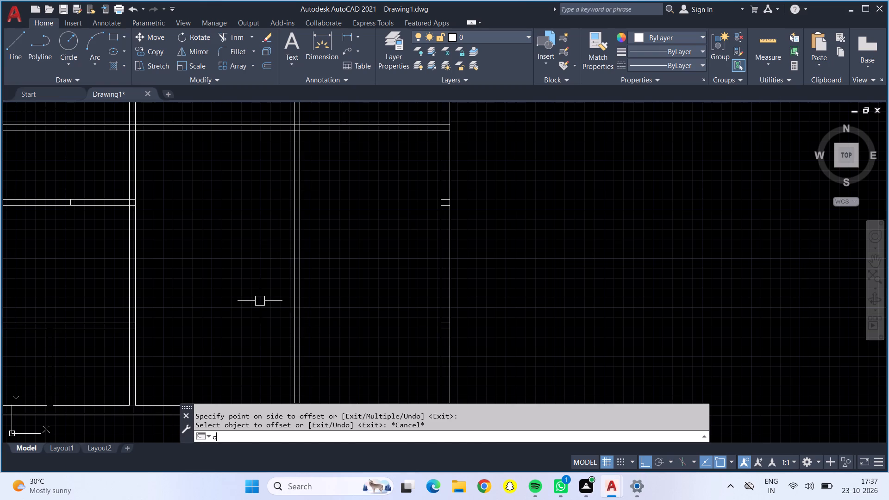
{"action": "type", "text": "11"}
{"action": "key", "text": "apostrophe"}
{"action": "key", "text": "Return"}
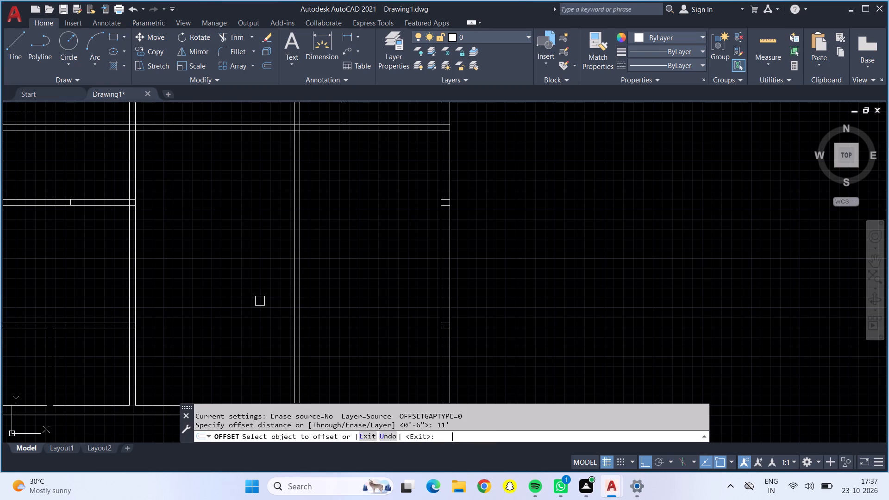
{"action": "left_click", "coordinate": [383, 130]}
{"action": "left_click", "coordinate": [394, 203]}
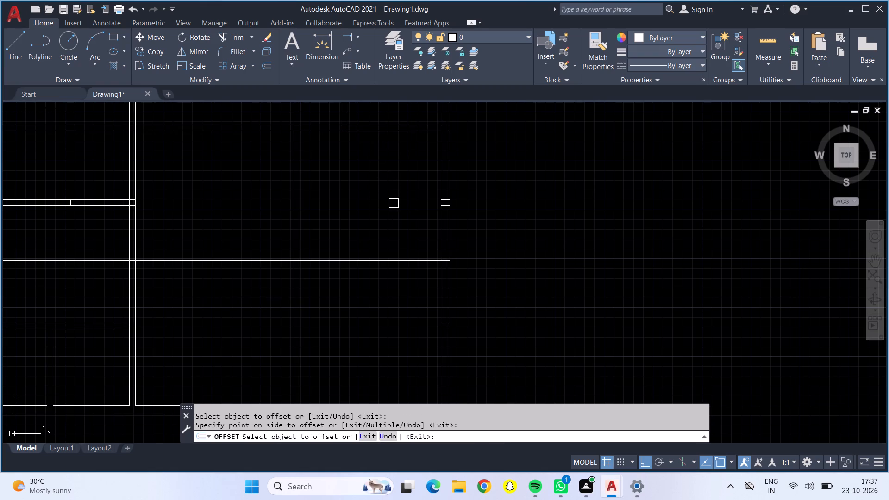
{"action": "key", "text": "grave"}
{"action": "key", "text": "Escape"}
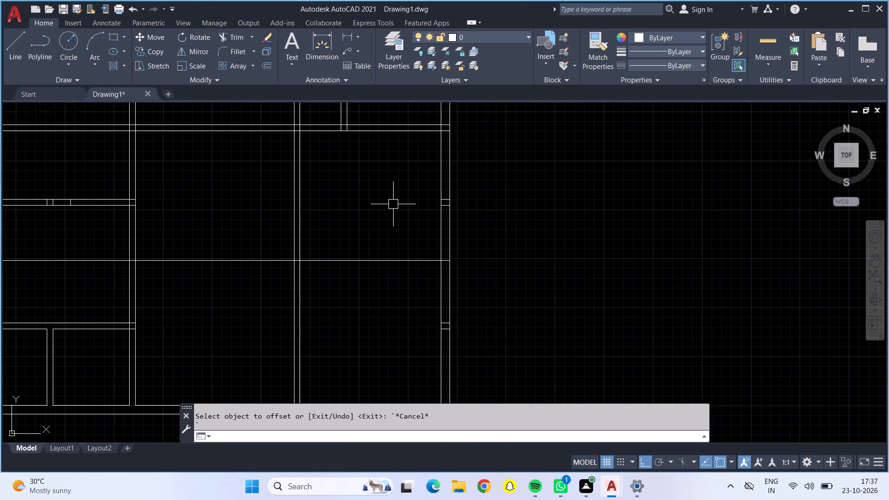
{"action": "key", "text": "Escape"}
Offset the new horizontal line across the middle of the plan 9" downward to form a wall.
{"action": "key", "text": "o"}
{"action": "key", "text": "Return"}
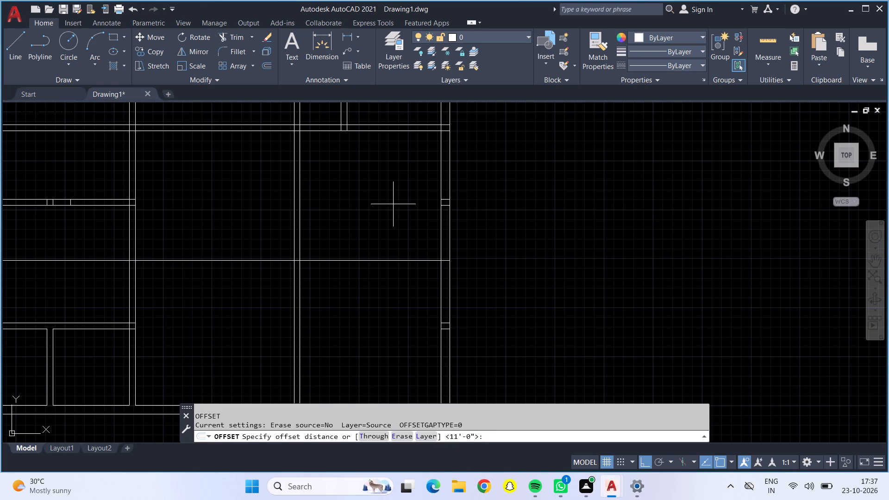
{"action": "type", "text": "9\""}
{"action": "key", "text": "Return"}
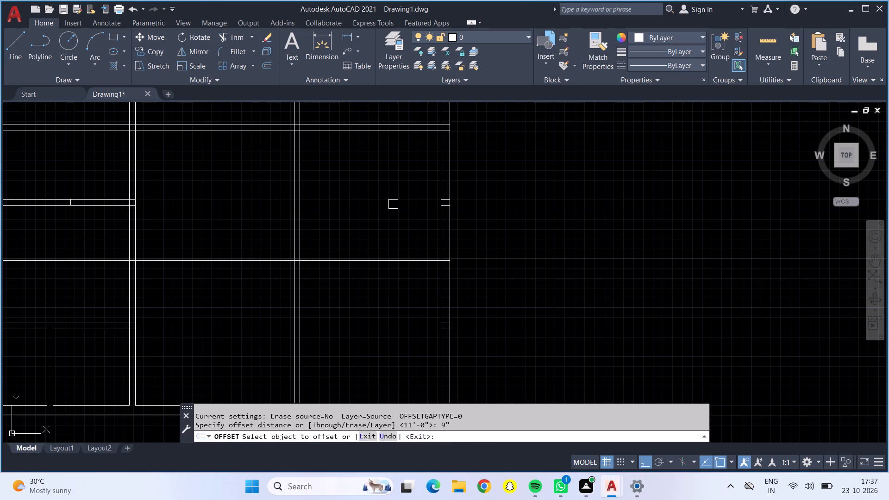
{"action": "left_click", "coordinate": [389, 262]}
{"action": "left_click", "coordinate": [394, 344]}
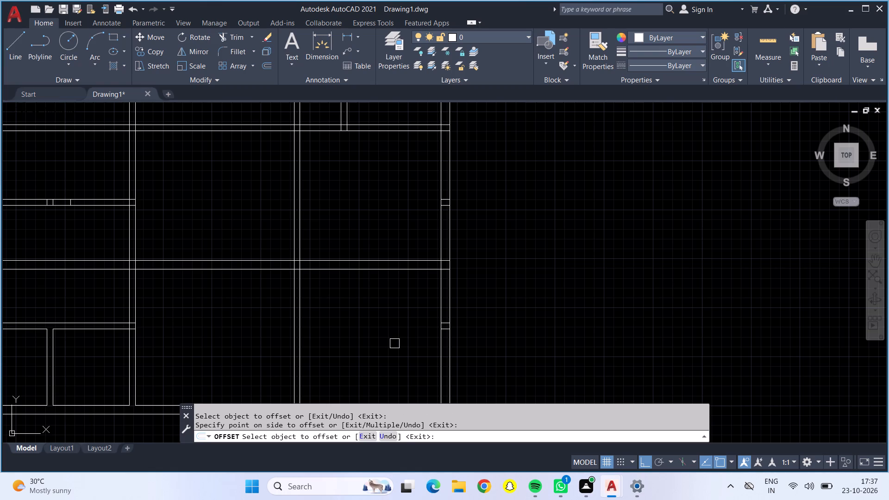
Offset the west line of the full-height vertical partition in the eastern half 9" to the east.
{"action": "left_click", "coordinate": [291, 307]}
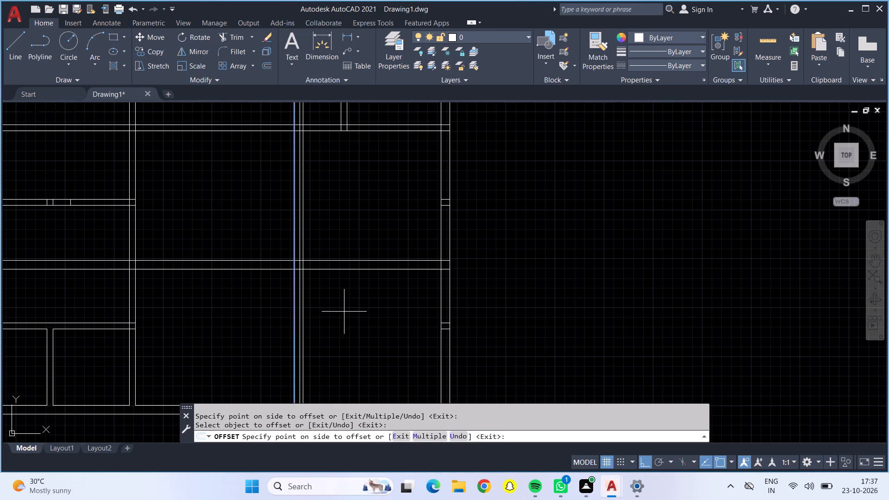
{"action": "left_click", "coordinate": [345, 312]}
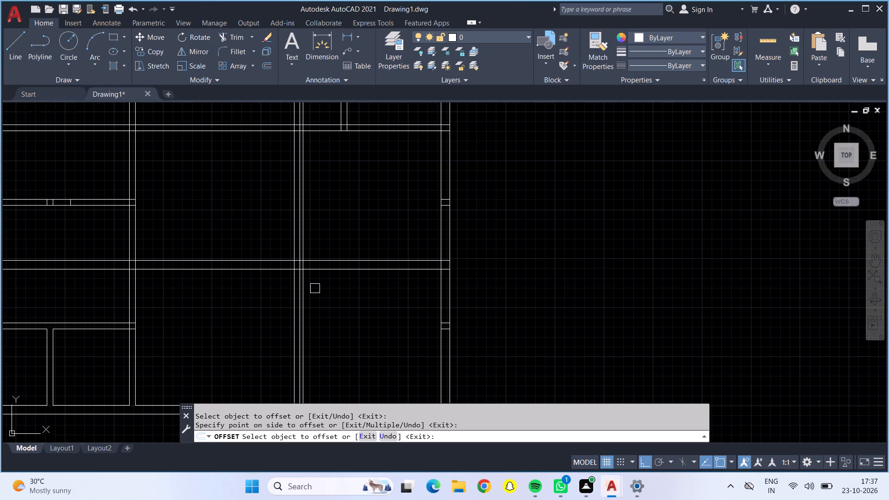
{"action": "key", "text": "Escape"}
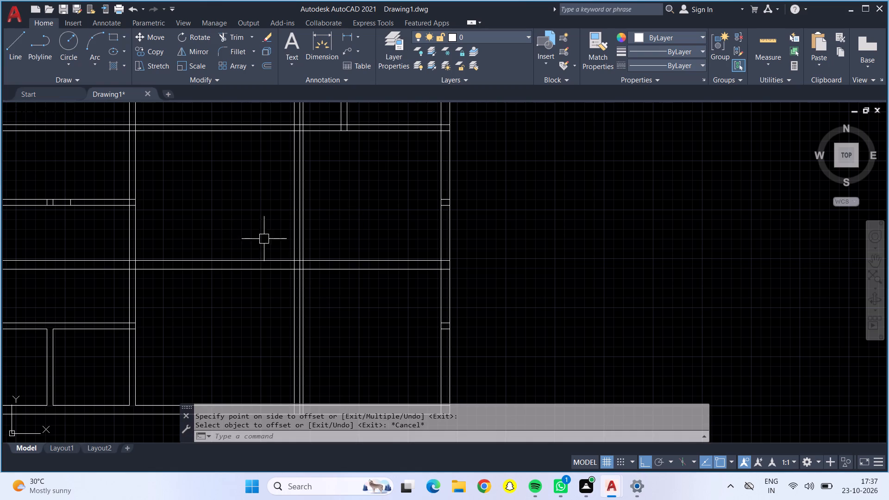
Erase the middle of the three vertical partition lines, leaving a 9" thick wall.
{"action": "scroll", "coordinate": [298, 259], "scroll_direction": "up", "scroll_amount": 4}
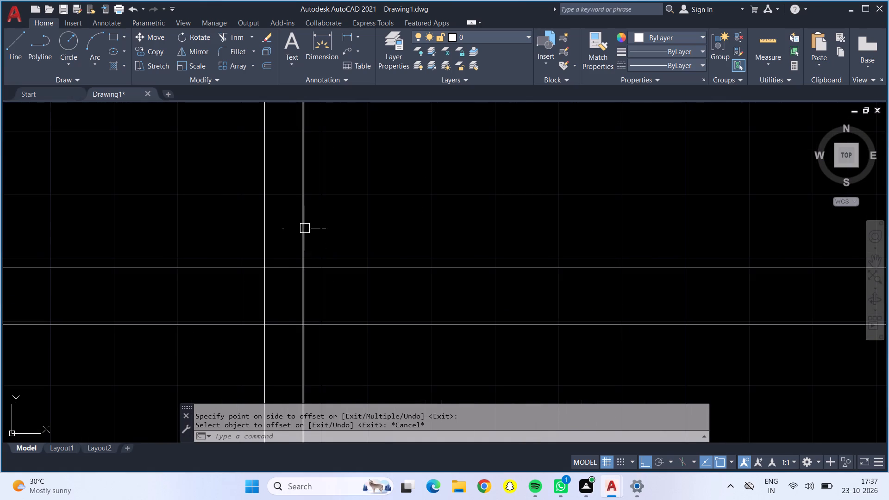
{"action": "left_click", "coordinate": [304, 228]}
{"action": "key", "text": "Delete"}
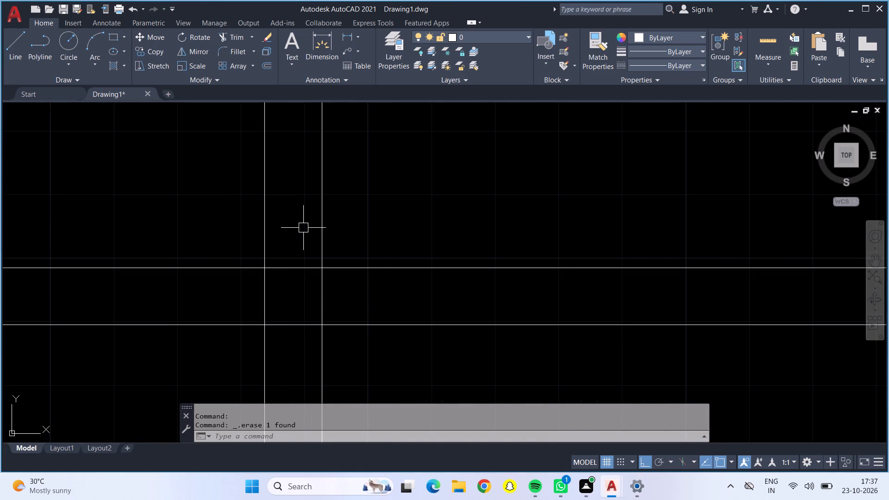
{"action": "scroll", "coordinate": [306, 239], "scroll_direction": "down", "scroll_amount": 3}
{"action": "scroll", "coordinate": [262, 259], "scroll_direction": "down", "scroll_amount": 2}
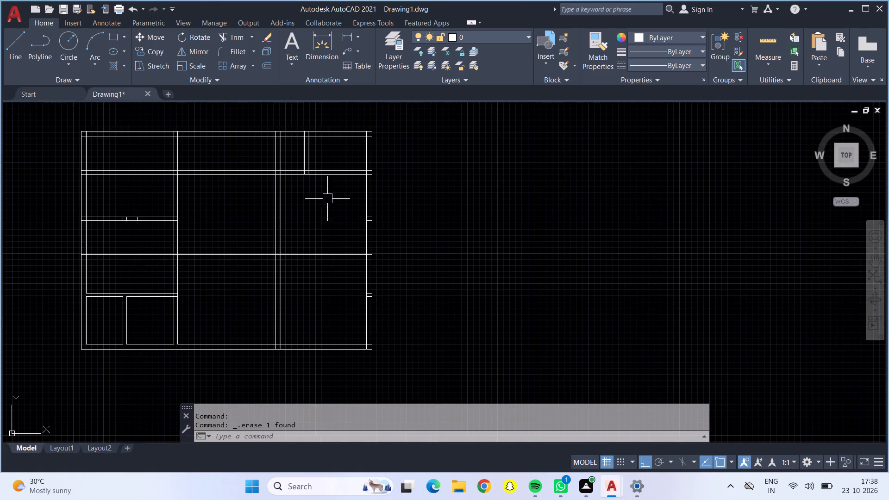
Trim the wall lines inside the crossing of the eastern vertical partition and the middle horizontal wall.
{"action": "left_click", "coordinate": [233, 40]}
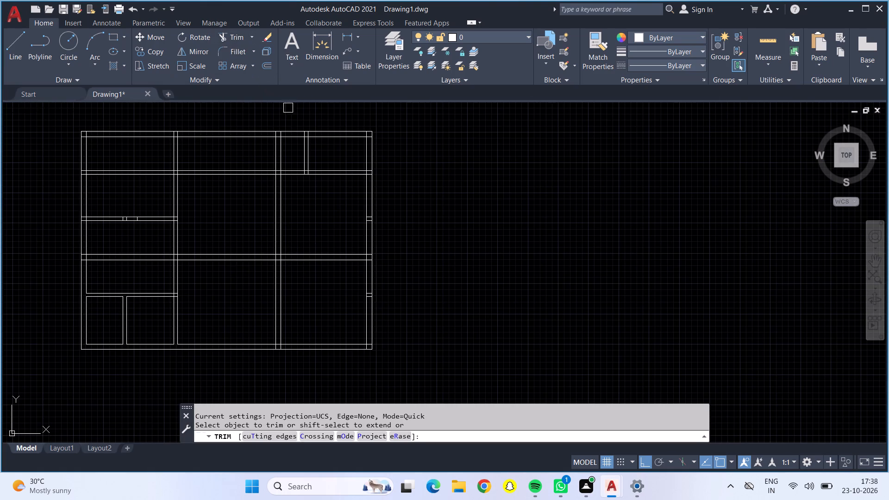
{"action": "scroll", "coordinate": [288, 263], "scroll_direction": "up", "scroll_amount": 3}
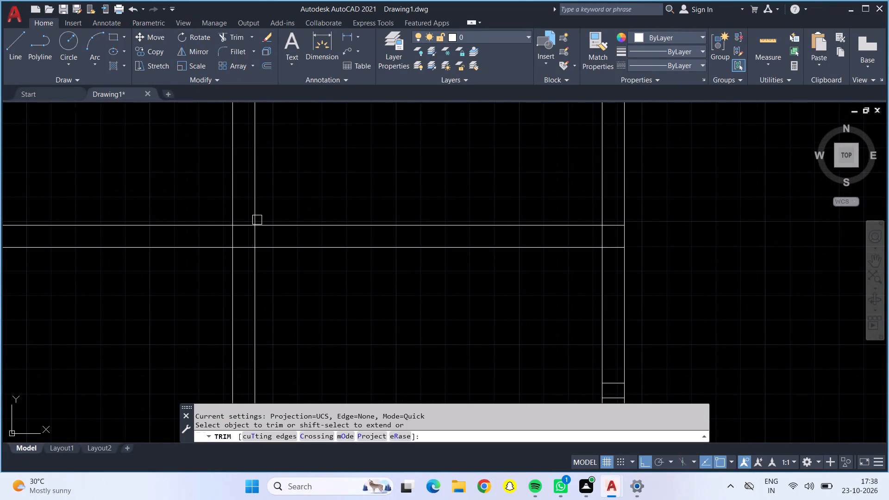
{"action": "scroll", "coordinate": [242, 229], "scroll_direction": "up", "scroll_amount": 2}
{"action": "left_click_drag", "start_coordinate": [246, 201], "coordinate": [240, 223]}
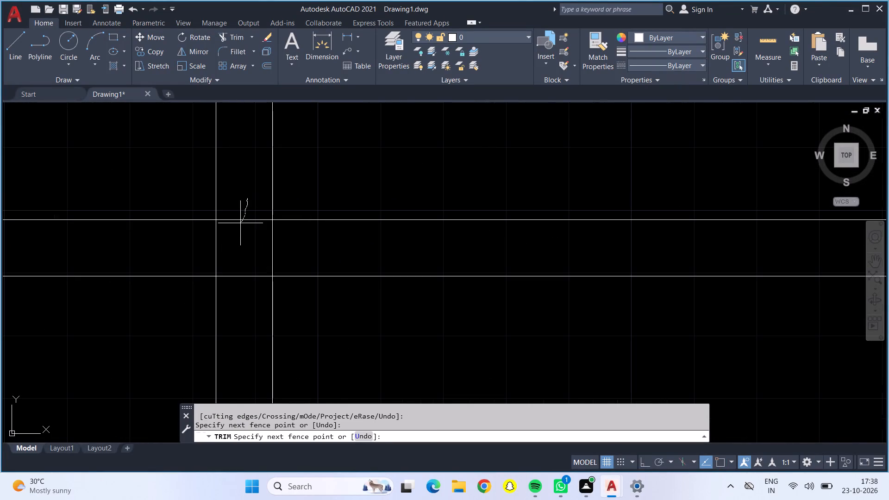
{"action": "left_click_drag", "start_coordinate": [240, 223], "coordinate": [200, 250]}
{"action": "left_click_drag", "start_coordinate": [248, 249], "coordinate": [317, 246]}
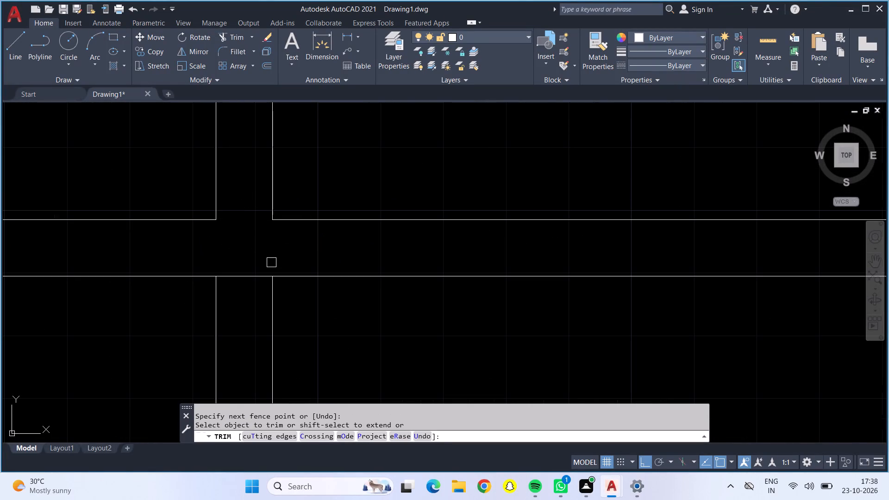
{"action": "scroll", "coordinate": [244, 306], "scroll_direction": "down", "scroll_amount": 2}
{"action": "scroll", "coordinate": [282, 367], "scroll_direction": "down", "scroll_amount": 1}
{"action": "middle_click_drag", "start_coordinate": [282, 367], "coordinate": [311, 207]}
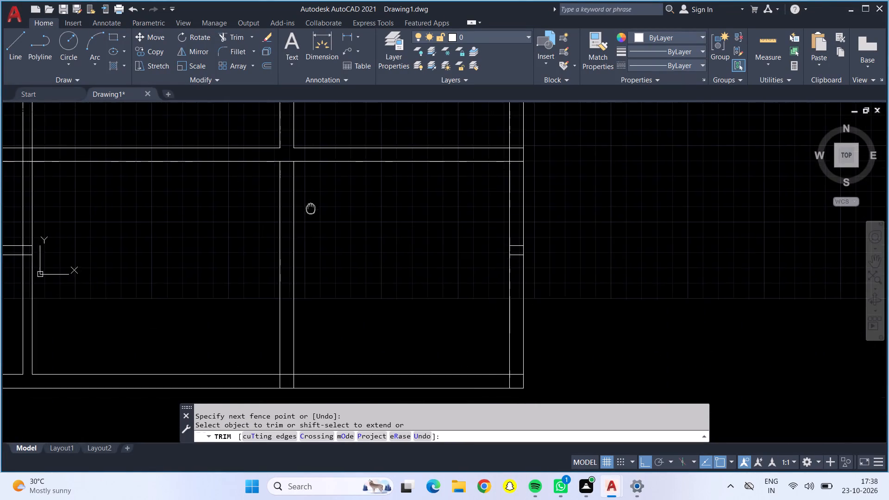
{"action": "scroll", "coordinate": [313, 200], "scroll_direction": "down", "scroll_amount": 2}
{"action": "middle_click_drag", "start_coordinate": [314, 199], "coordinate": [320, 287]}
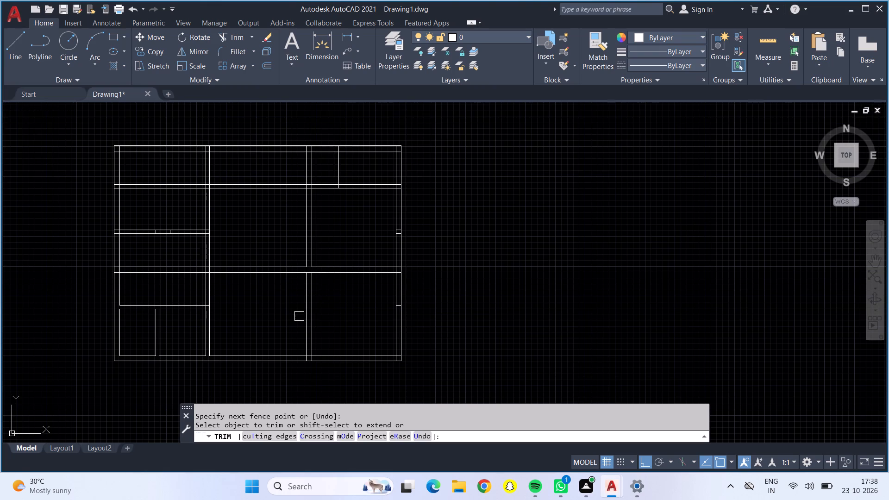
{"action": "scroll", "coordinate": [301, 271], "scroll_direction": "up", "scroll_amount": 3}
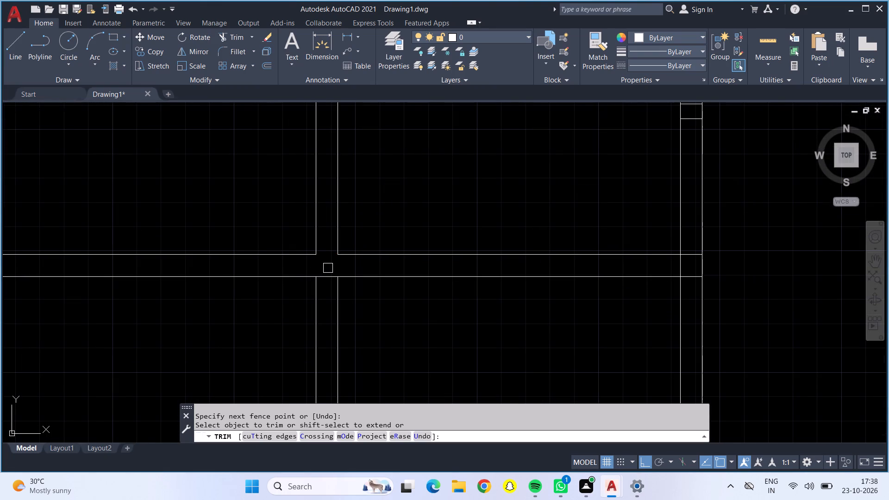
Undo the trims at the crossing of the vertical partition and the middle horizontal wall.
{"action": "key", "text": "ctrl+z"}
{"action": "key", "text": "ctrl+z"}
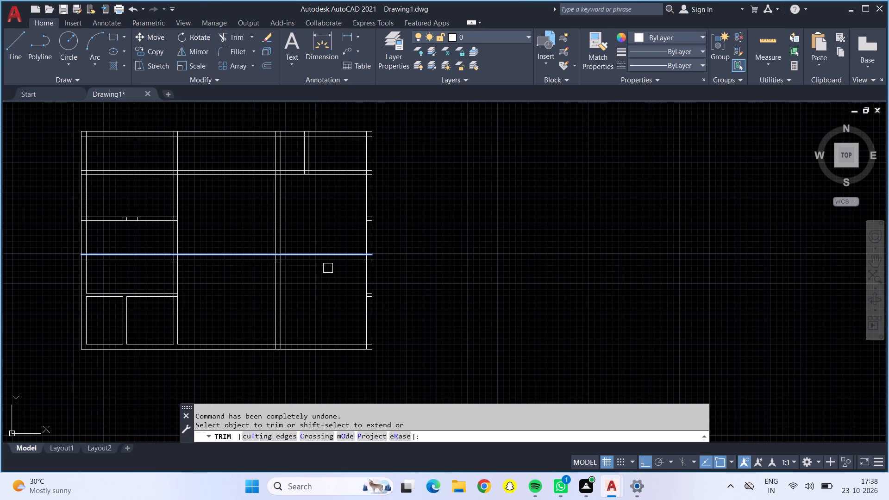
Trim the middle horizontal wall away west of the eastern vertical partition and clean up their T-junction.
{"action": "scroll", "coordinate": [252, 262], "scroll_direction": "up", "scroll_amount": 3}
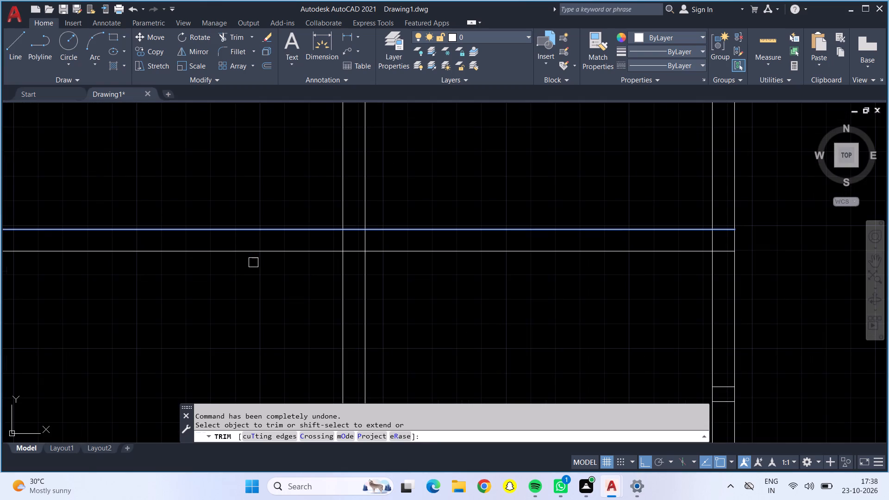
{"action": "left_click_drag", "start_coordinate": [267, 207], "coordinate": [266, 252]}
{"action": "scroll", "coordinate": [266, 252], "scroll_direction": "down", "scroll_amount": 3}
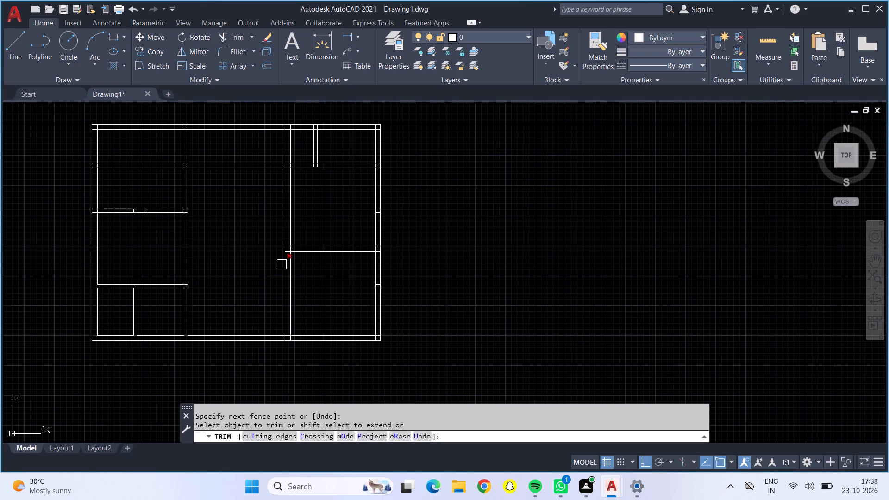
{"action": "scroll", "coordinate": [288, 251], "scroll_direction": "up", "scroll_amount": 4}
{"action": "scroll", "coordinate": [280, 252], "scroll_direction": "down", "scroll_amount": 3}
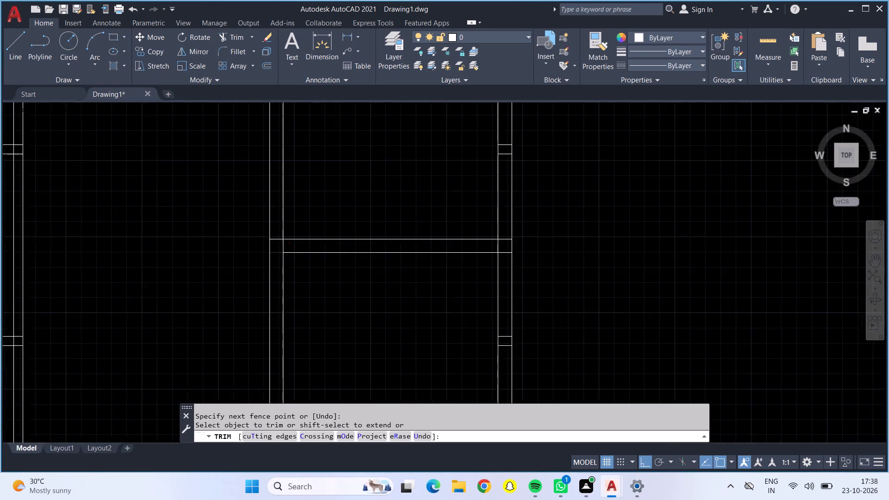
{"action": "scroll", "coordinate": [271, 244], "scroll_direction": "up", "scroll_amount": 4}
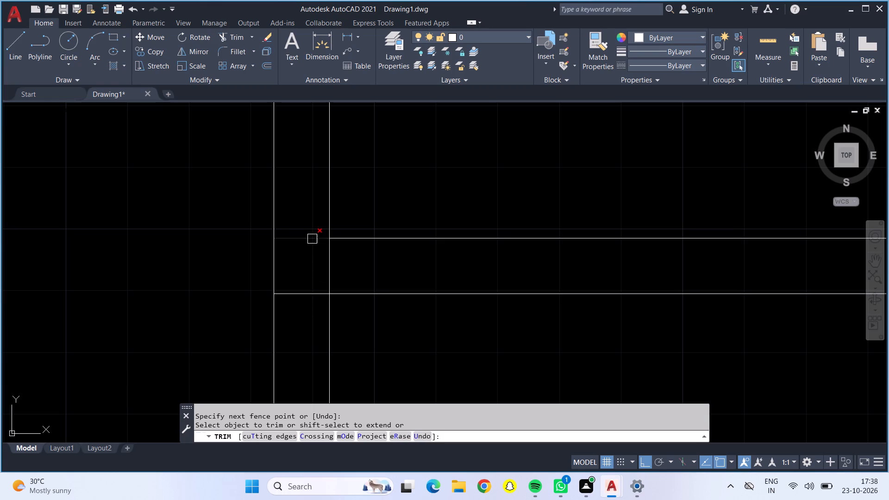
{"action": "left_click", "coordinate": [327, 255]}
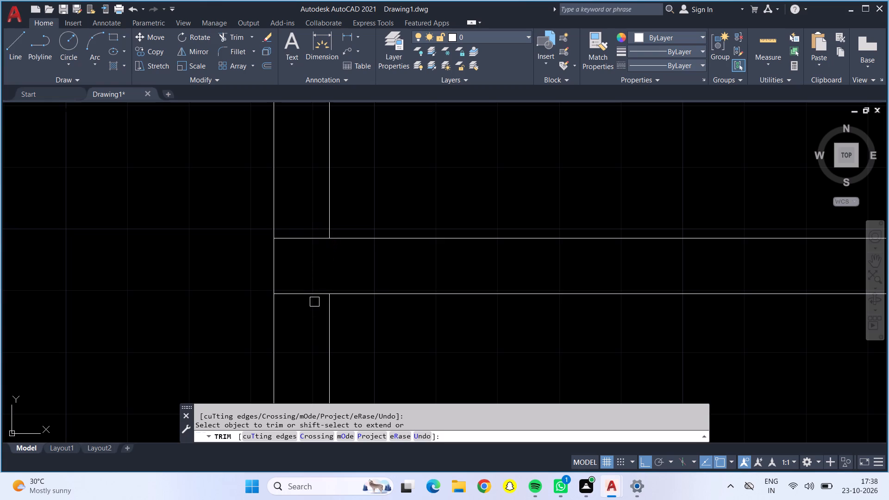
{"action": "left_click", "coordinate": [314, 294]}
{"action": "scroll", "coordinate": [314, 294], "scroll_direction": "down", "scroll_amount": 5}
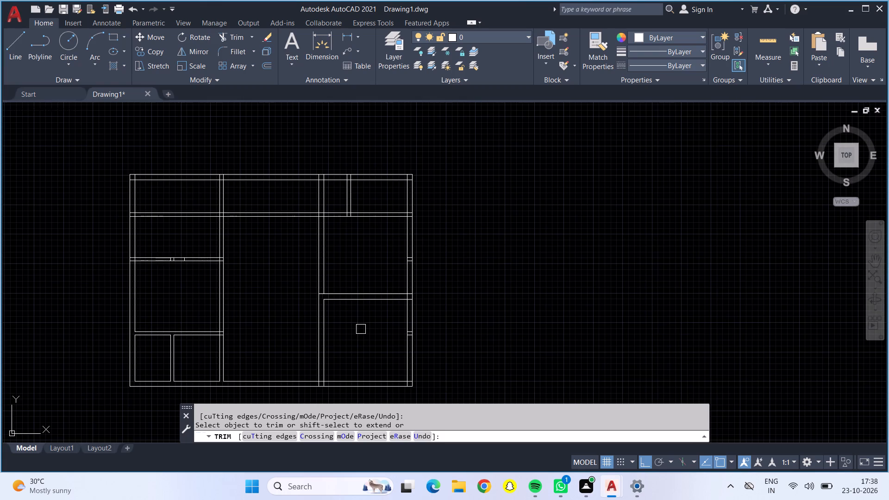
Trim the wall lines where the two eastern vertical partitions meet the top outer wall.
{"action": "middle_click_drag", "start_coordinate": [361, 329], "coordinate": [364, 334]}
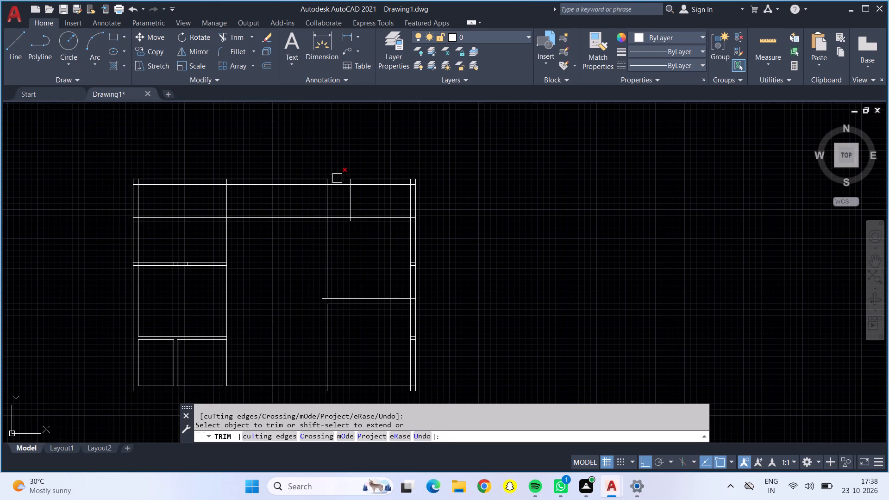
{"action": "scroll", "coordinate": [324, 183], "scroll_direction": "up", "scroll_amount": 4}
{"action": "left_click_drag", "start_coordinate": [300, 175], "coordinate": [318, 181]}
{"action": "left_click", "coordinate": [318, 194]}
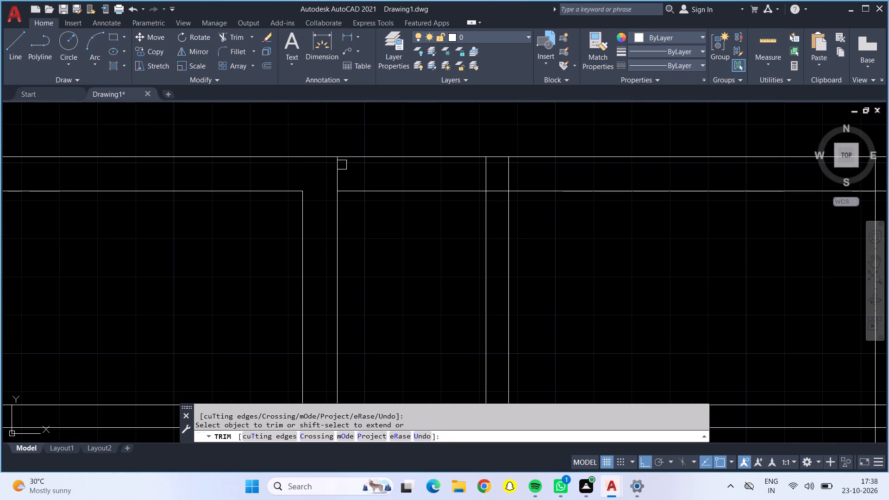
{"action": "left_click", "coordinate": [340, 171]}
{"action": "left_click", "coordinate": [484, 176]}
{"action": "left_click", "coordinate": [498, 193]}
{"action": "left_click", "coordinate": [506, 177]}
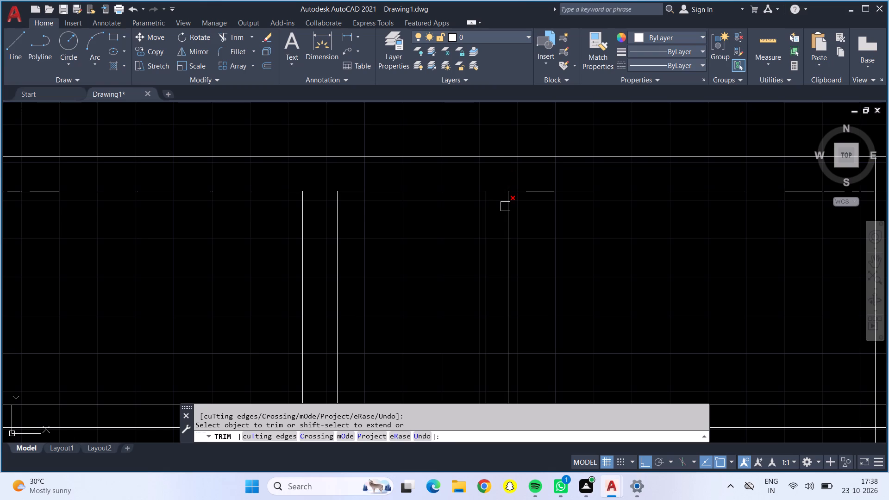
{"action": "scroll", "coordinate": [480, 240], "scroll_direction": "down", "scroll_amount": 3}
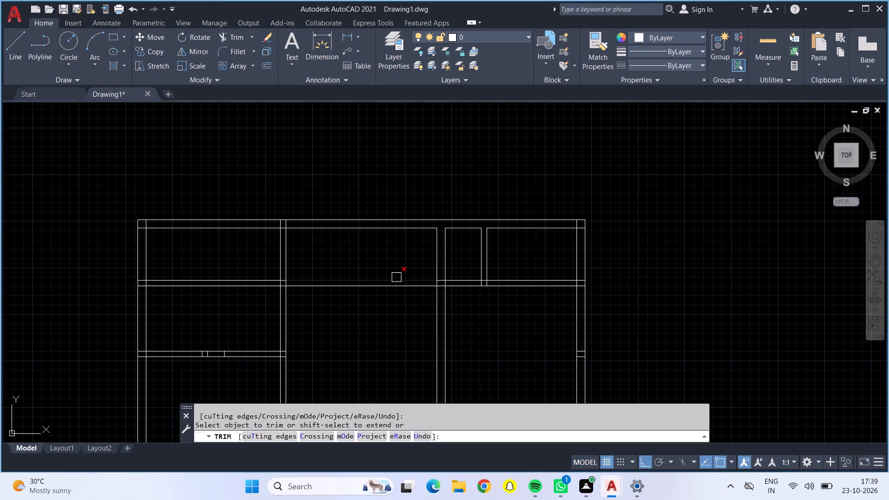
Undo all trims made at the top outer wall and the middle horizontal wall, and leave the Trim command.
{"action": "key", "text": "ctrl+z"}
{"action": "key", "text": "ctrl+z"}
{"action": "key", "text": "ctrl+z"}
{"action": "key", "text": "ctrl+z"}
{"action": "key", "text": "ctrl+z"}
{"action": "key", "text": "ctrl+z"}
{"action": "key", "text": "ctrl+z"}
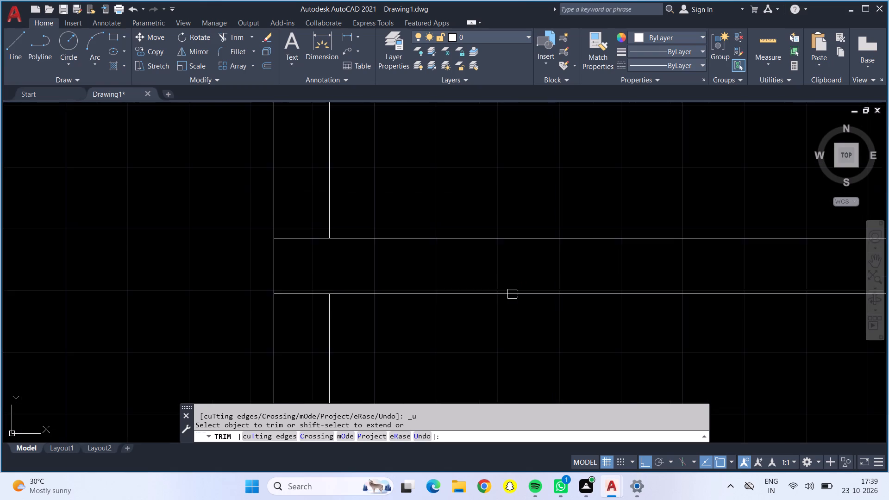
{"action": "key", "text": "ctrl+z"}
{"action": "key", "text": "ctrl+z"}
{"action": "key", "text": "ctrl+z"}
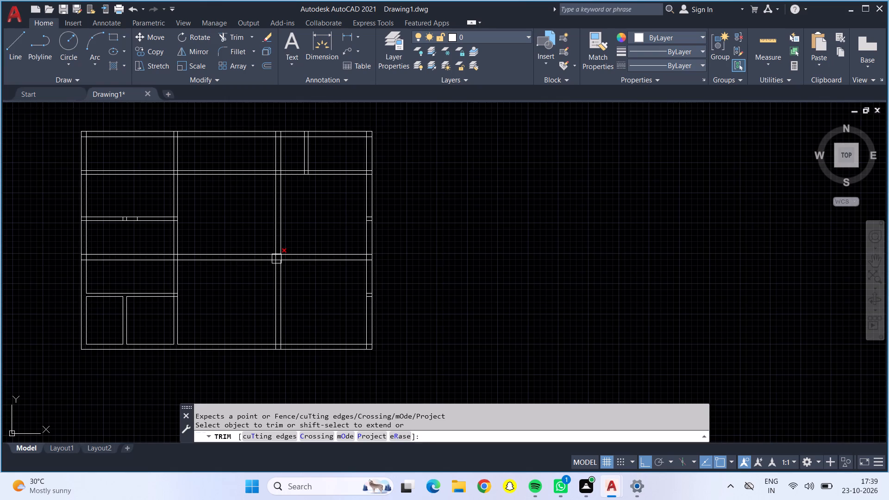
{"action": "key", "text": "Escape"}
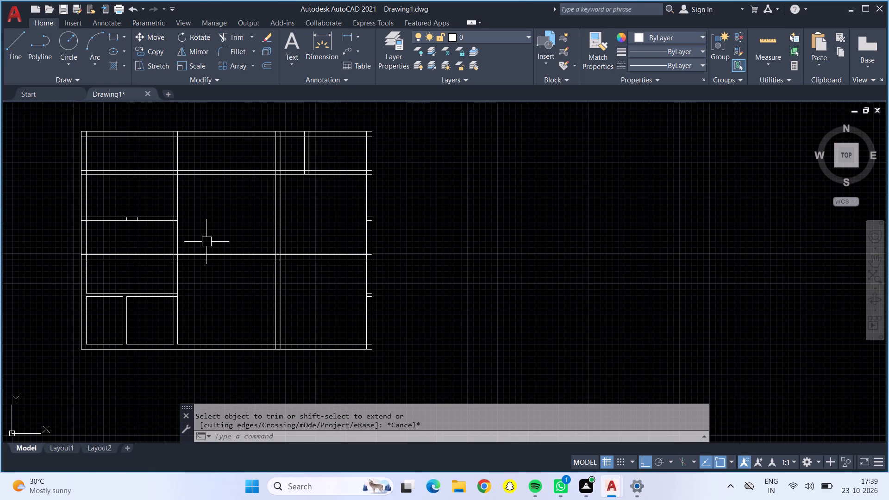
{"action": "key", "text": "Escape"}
Offset the lower line of the upper horizontal partition 17' downward.
{"action": "key", "text": "o"}
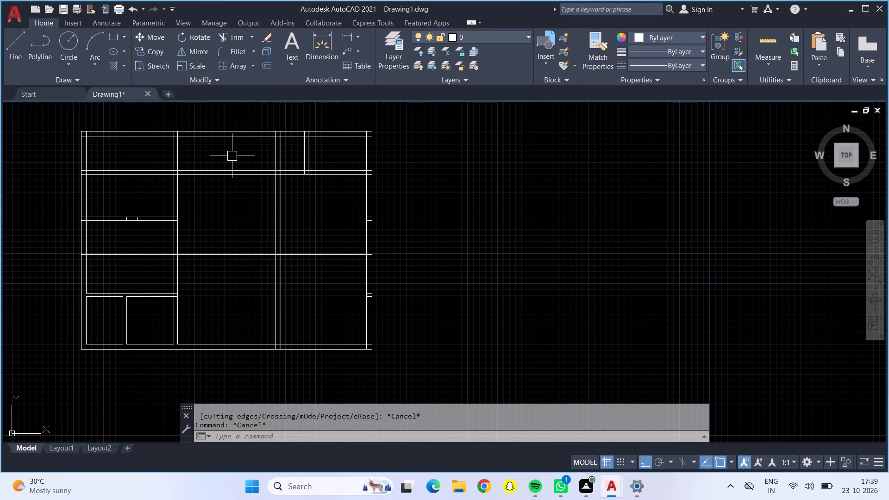
{"action": "key", "text": "Return"}
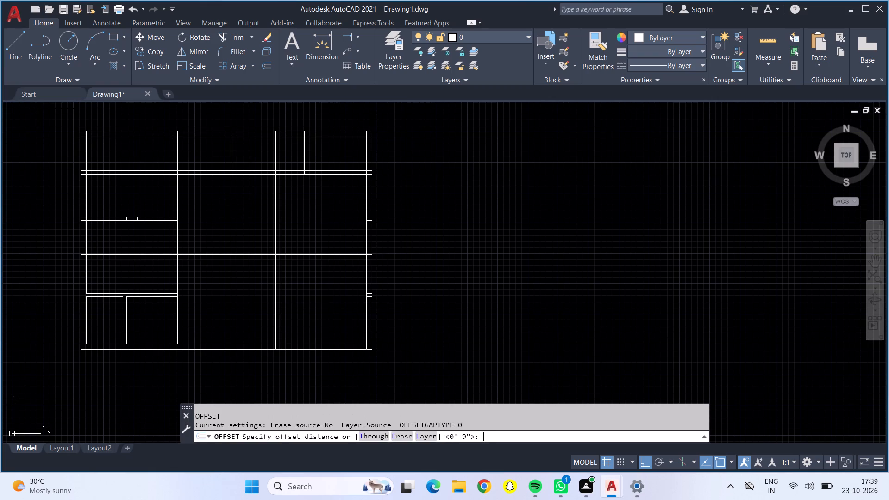
{"action": "type", "text": "17'"}
{"action": "key", "text": "Return"}
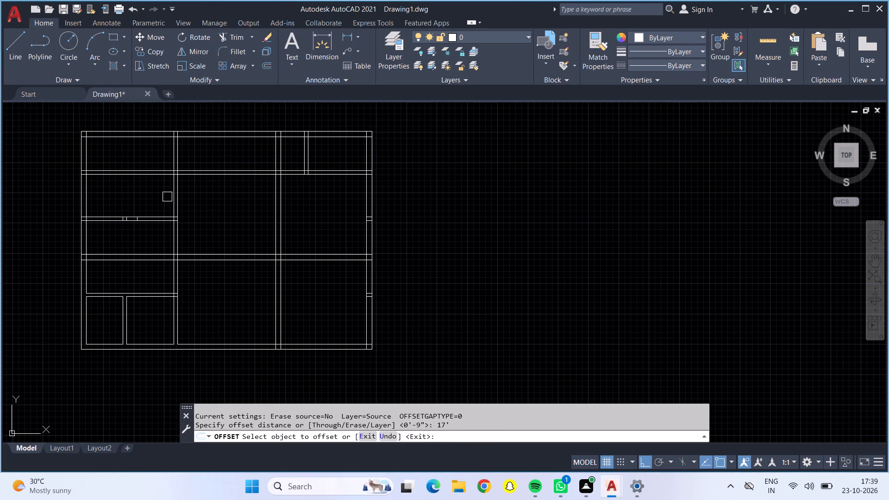
{"action": "left_click", "coordinate": [207, 177]}
{"action": "left_click", "coordinate": [230, 237]}
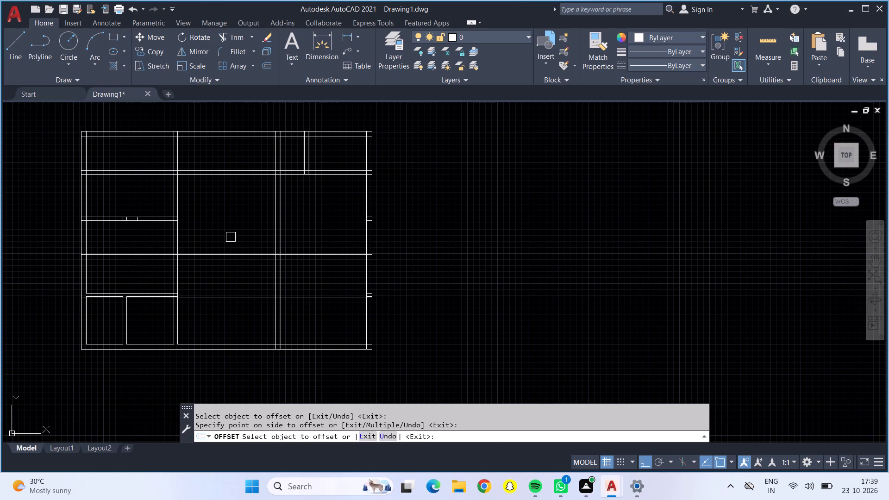
{"action": "key", "text": "Escape"}
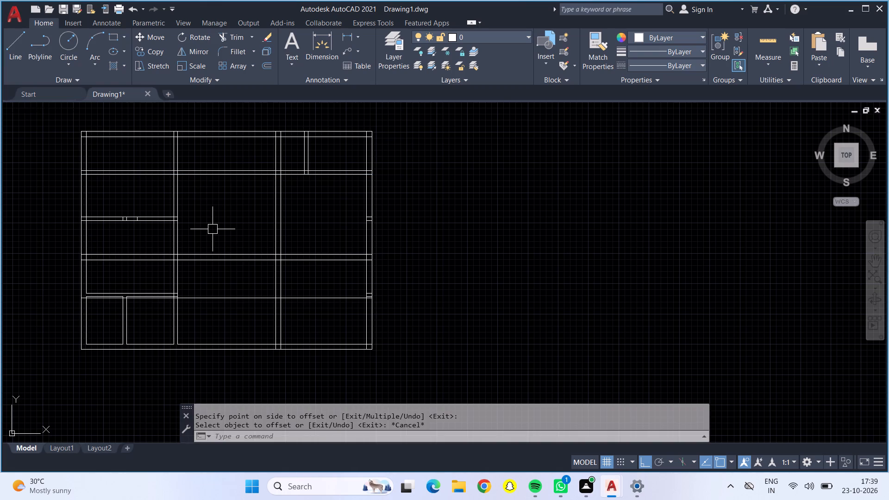
Offset the full-width horizontal line in the lower part of the plan 9" downward to form a wall.
{"action": "key", "text": "o"}
{"action": "key", "text": "Return"}
{"action": "key", "text": "6"}
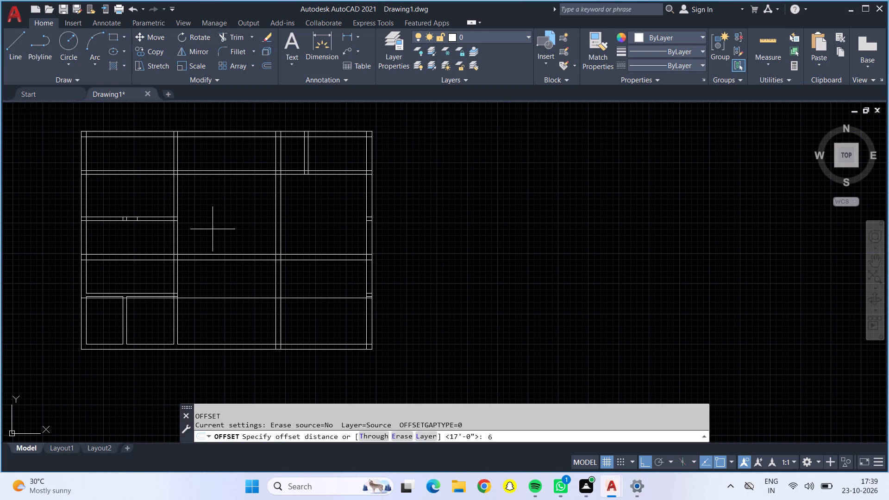
{"action": "key", "text": "BackSpace"}
{"action": "key", "text": "9"}
{"action": "key", "text": "shift+quotedbl"}
{"action": "key", "text": "Return"}
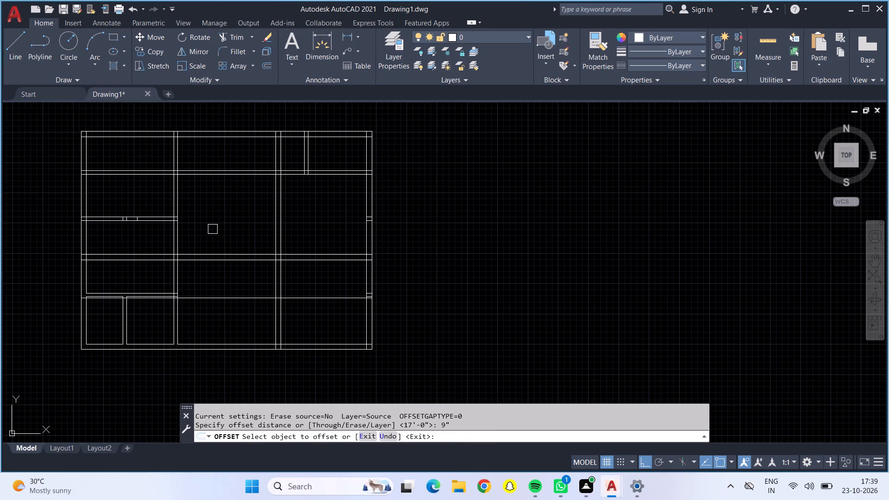
{"action": "left_click", "coordinate": [224, 300]}
{"action": "left_click", "coordinate": [229, 324]}
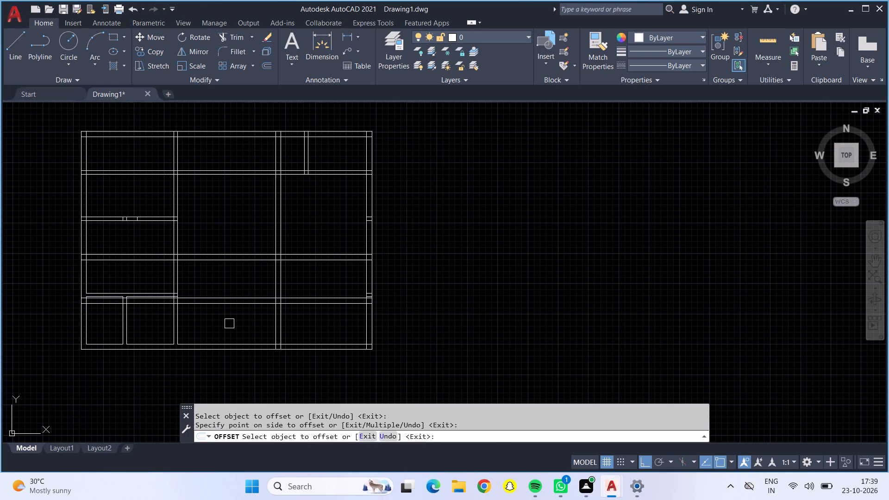
{"action": "key", "text": "Escape"}
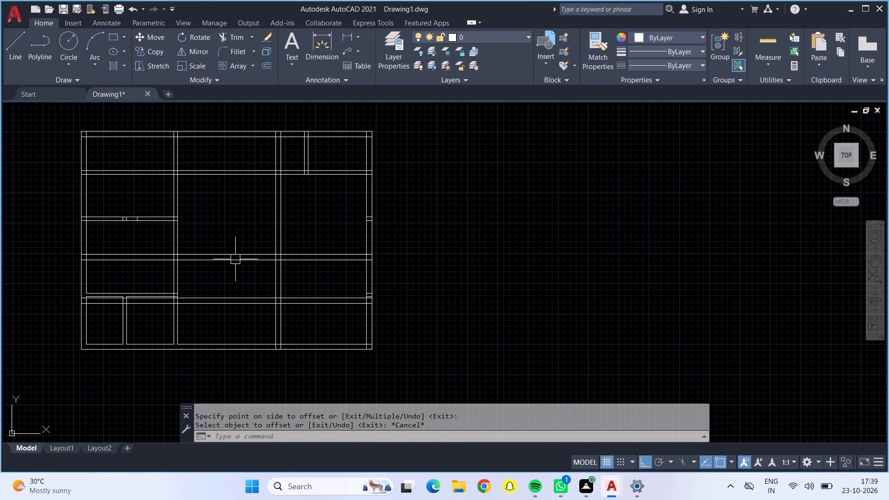
Trim away both lines of the middle horizontal wall in the central and western rooms.
{"action": "left_click", "coordinate": [236, 37]}
{"action": "left_click_drag", "start_coordinate": [221, 235], "coordinate": [222, 276]}
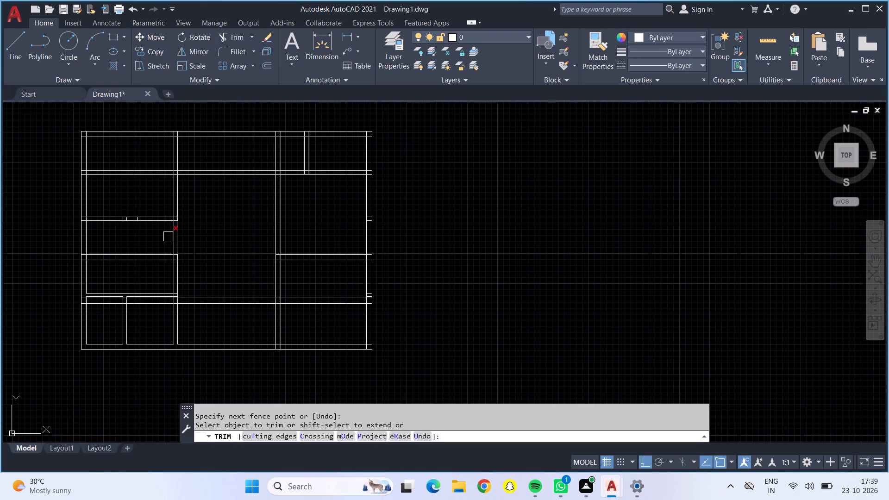
{"action": "left_click_drag", "start_coordinate": [153, 242], "coordinate": [148, 278]}
Trim the east line of the long eastern vertical partition above the middle wall, in the two rooms up to the top outer wall.
{"action": "left_click", "coordinate": [282, 208]}
{"action": "left_click", "coordinate": [282, 157]}
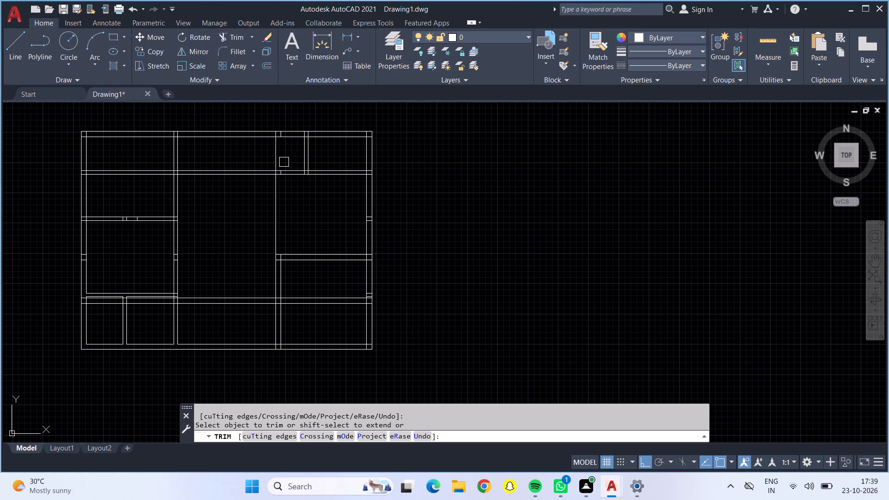
{"action": "key", "text": "Escape"}
Offset the west line of the long eastern vertical partition 6" to the east.
{"action": "key", "text": "o"}
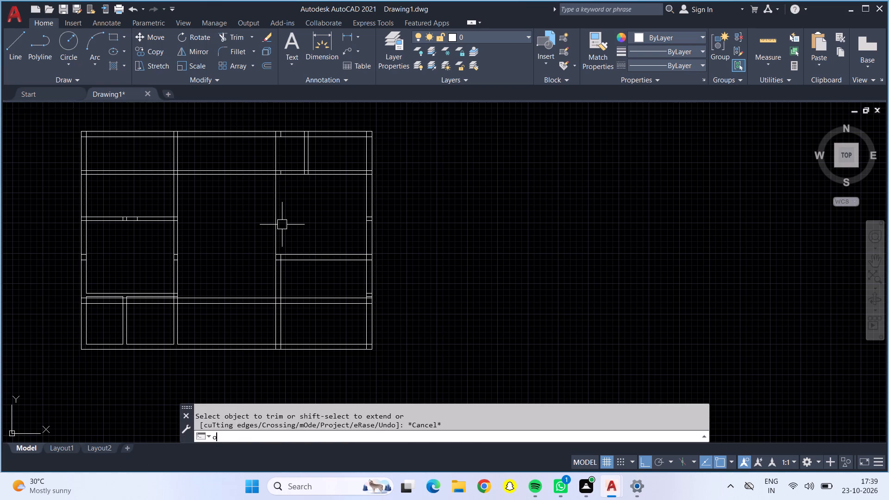
{"action": "key", "text": "Return"}
{"action": "type", "text": "6\""}
{"action": "key", "text": "Return"}
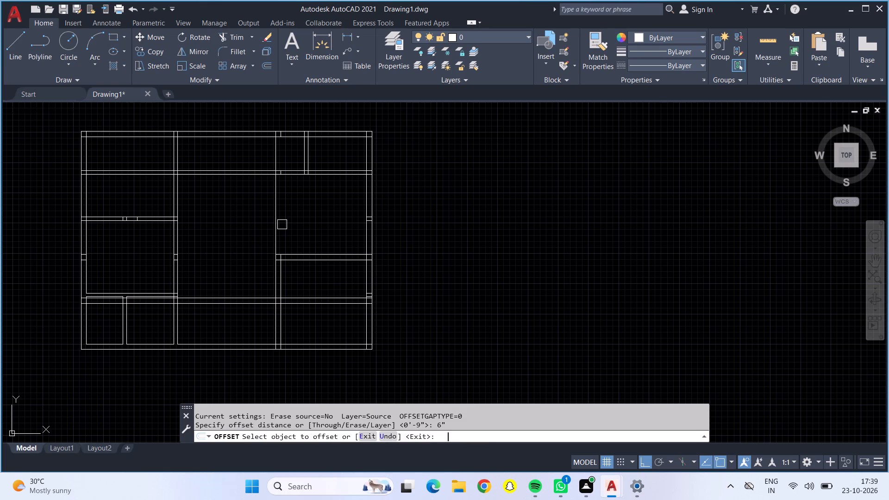
{"action": "left_click", "coordinate": [277, 206]}
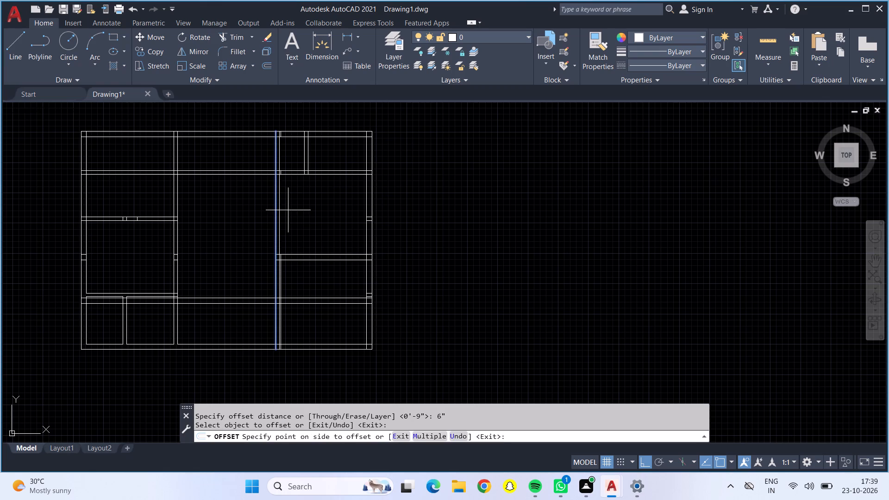
{"action": "left_click", "coordinate": [291, 211]}
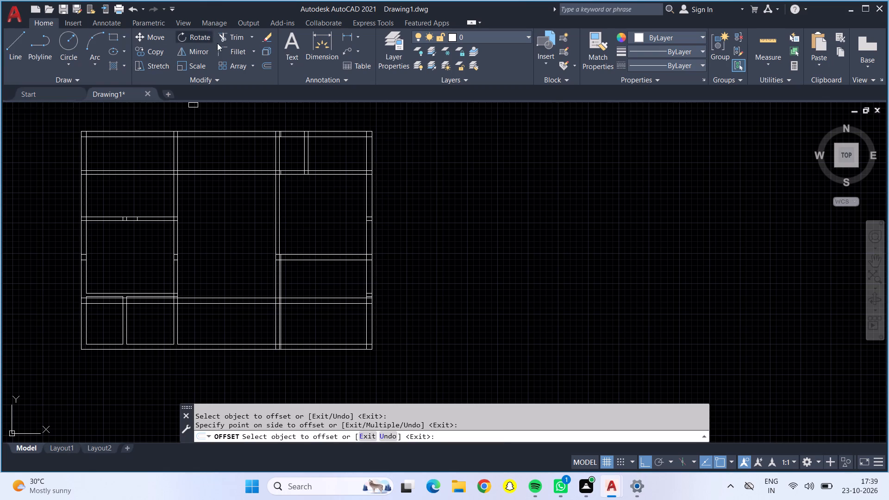
{"action": "key", "text": "Escape"}
Trim the surplus 6" partition line below the middle horizontal wall and open the junction between that wall and the eastern partition.
{"action": "left_click", "coordinate": [234, 31]}
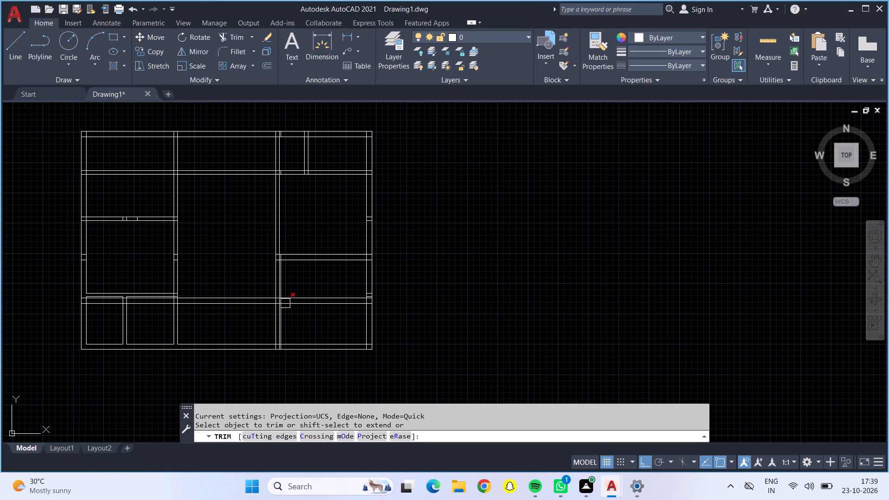
{"action": "scroll", "coordinate": [275, 262], "scroll_direction": "up", "scroll_amount": 3}
{"action": "left_click", "coordinate": [288, 273]}
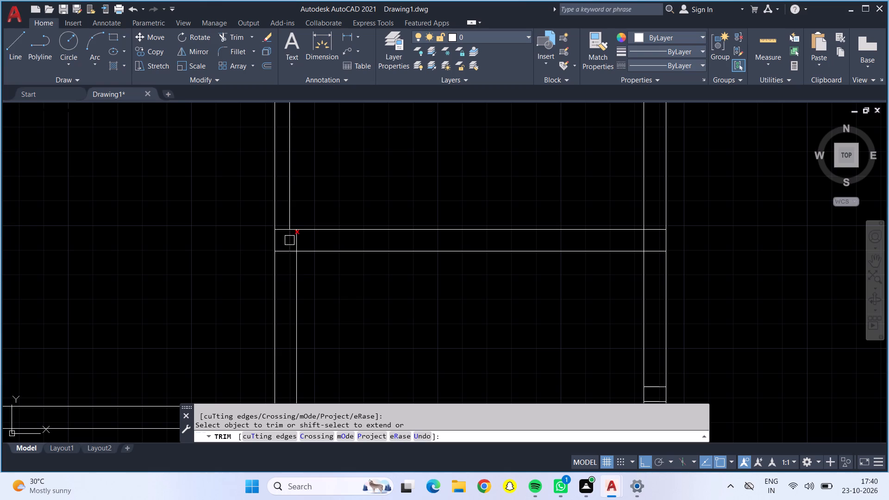
{"action": "left_click", "coordinate": [289, 239]}
{"action": "left_click", "coordinate": [281, 232]}
{"action": "left_click", "coordinate": [284, 256]}
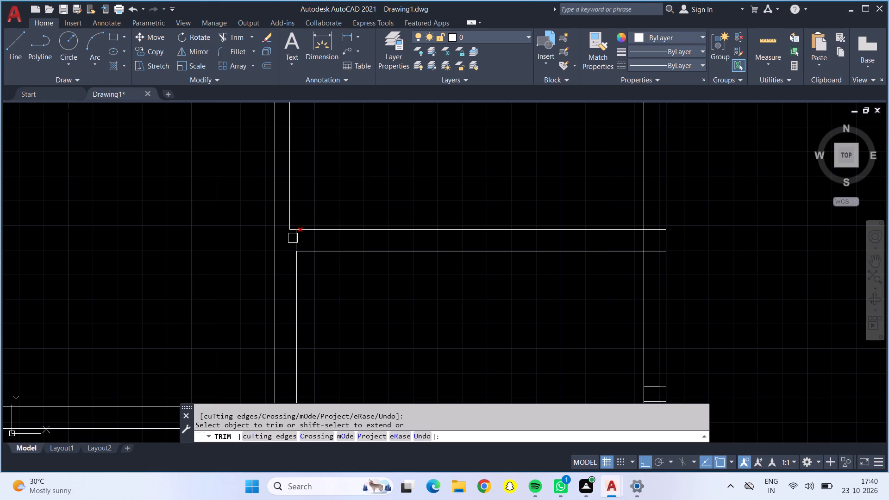
{"action": "left_click", "coordinate": [293, 238]}
Trim the overlapping wall lines where the two eastern vertical partitions meet the top outer wall.
{"action": "scroll", "coordinate": [296, 240], "scroll_direction": "down", "scroll_amount": 3}
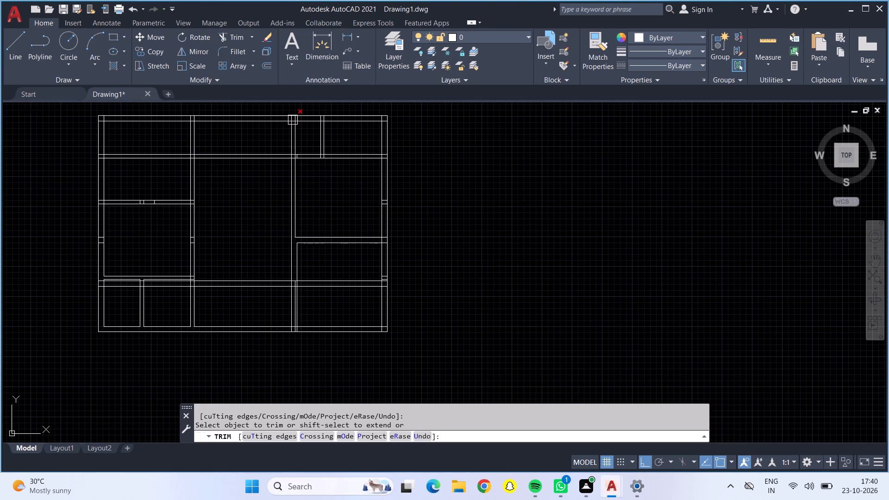
{"action": "scroll", "coordinate": [293, 115], "scroll_direction": "up", "scroll_amount": 4}
{"action": "left_click_drag", "start_coordinate": [261, 138], "coordinate": [262, 138]}
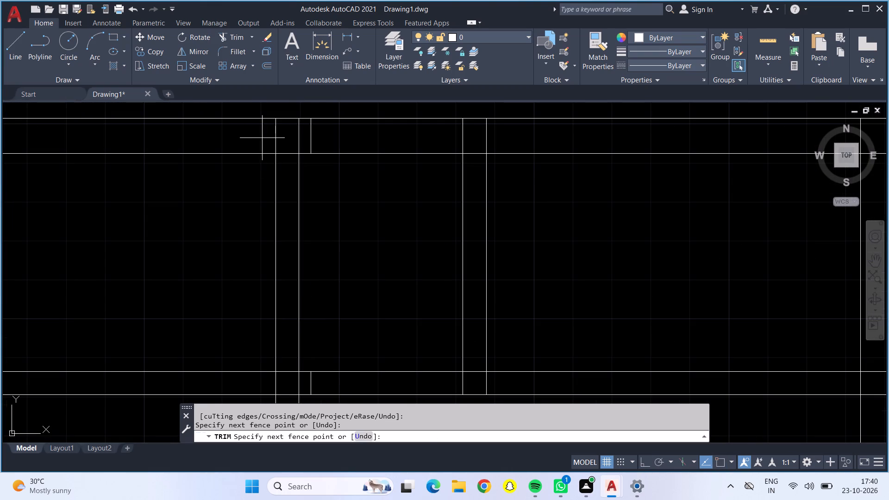
{"action": "left_click_drag", "start_coordinate": [262, 138], "coordinate": [329, 135]}
{"action": "left_click", "coordinate": [290, 155]}
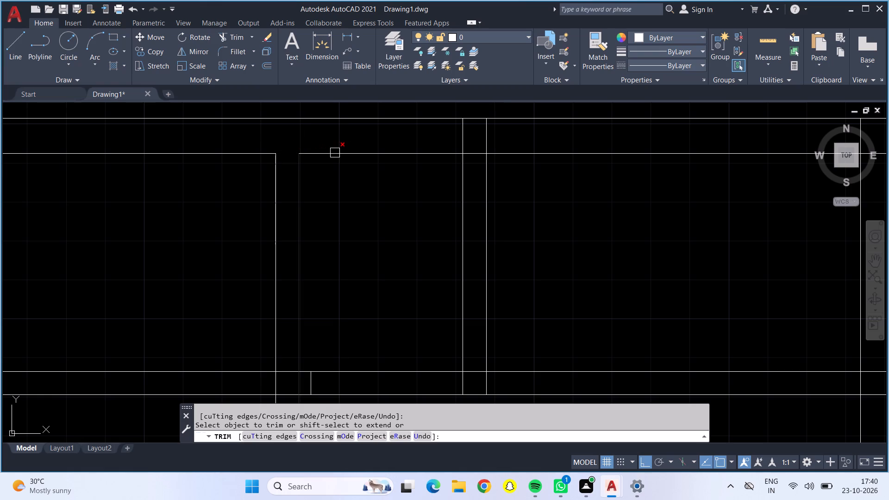
{"action": "left_click_drag", "start_coordinate": [457, 143], "coordinate": [510, 135]}
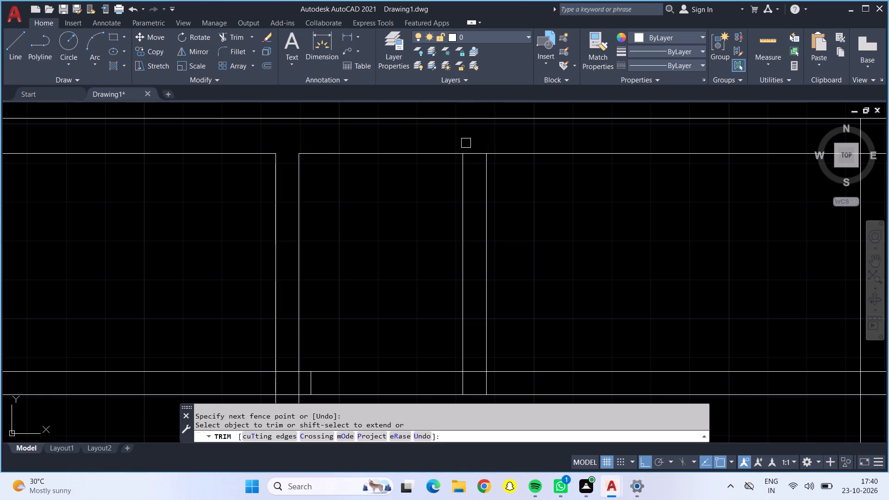
{"action": "left_click", "coordinate": [476, 150]}
Trim the overlapping lines where the two eastern vertical partitions meet the upper horizontal partition.
{"action": "middle_click_drag", "start_coordinate": [435, 265], "coordinate": [380, 186]}
{"action": "left_click_drag", "start_coordinate": [202, 303], "coordinate": [235, 302]}
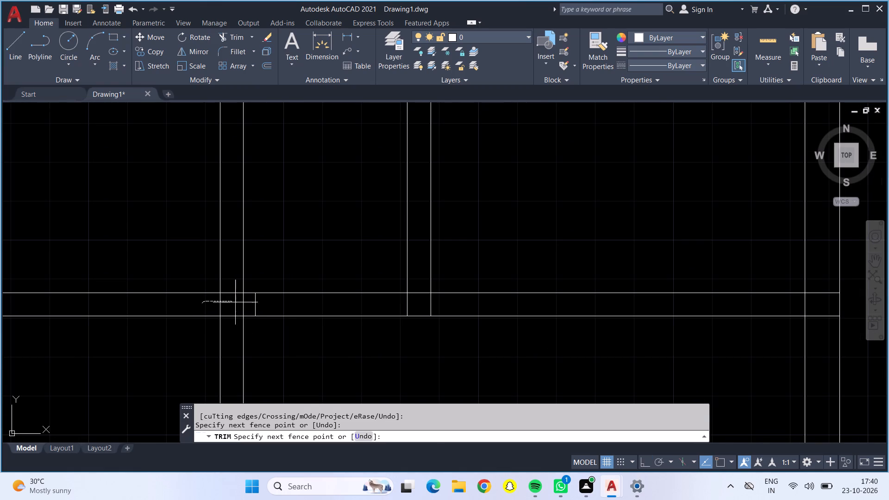
{"action": "left_click_drag", "start_coordinate": [235, 302], "coordinate": [439, 297]}
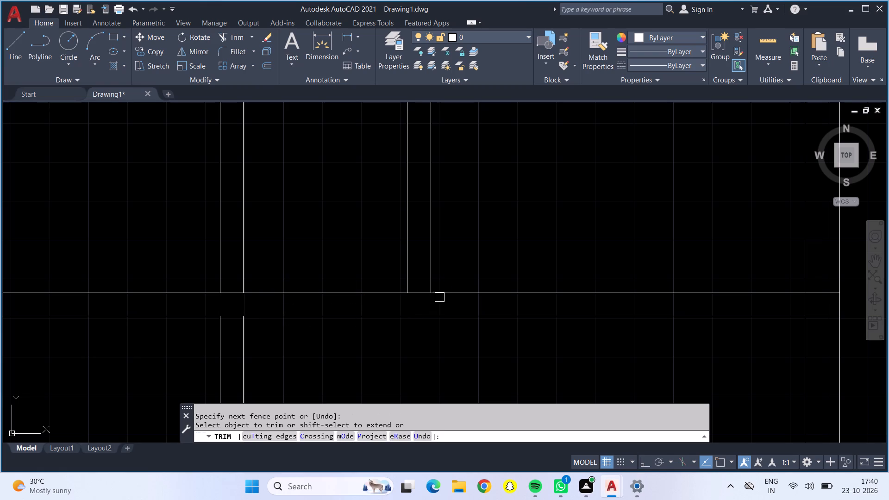
{"action": "left_click_drag", "start_coordinate": [425, 291], "coordinate": [407, 290]}
{"action": "left_click", "coordinate": [238, 293]}
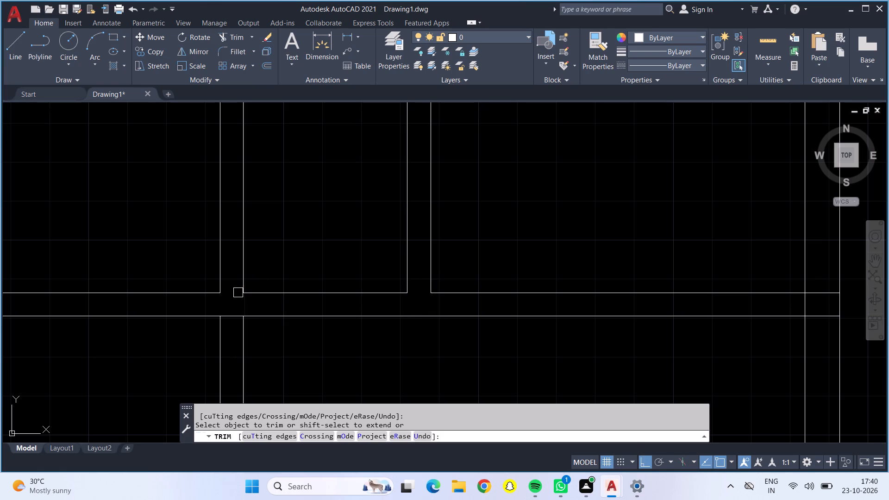
{"action": "left_click", "coordinate": [231, 319]}
Trim the overlapping lines where the upper horizontal partition meets the east outer wall.
{"action": "scroll", "coordinate": [250, 306], "scroll_direction": "down", "scroll_amount": 2}
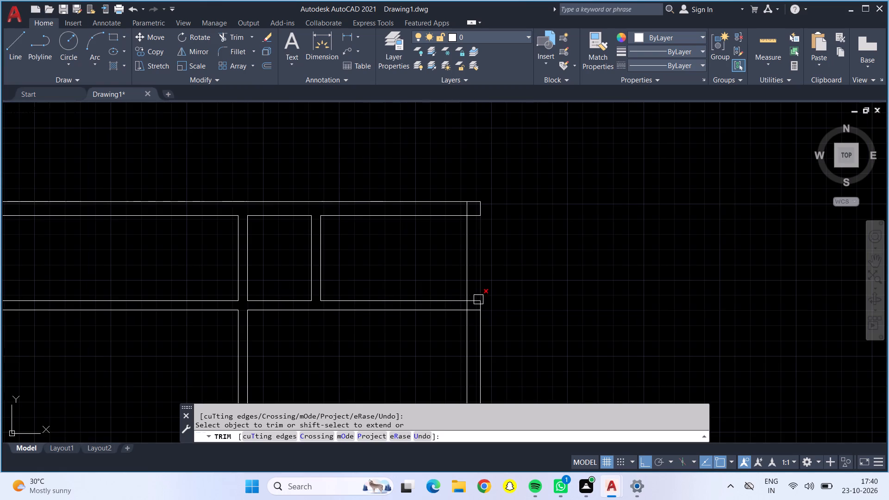
{"action": "scroll", "coordinate": [481, 306], "scroll_direction": "up", "scroll_amount": 3}
{"action": "left_click", "coordinate": [423, 309]}
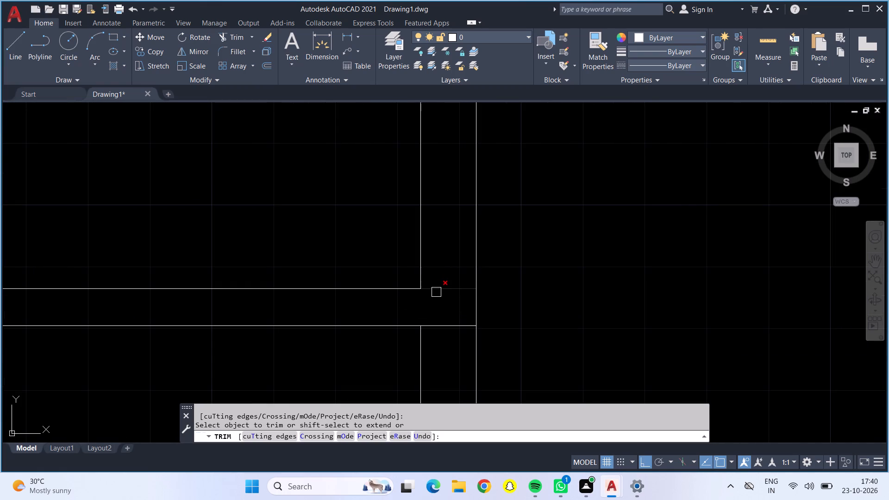
{"action": "left_click", "coordinate": [438, 289]}
{"action": "scroll", "coordinate": [440, 329], "scroll_direction": "up", "scroll_amount": 1}
{"action": "left_click", "coordinate": [440, 330]}
{"action": "left_click", "coordinate": [440, 312]}
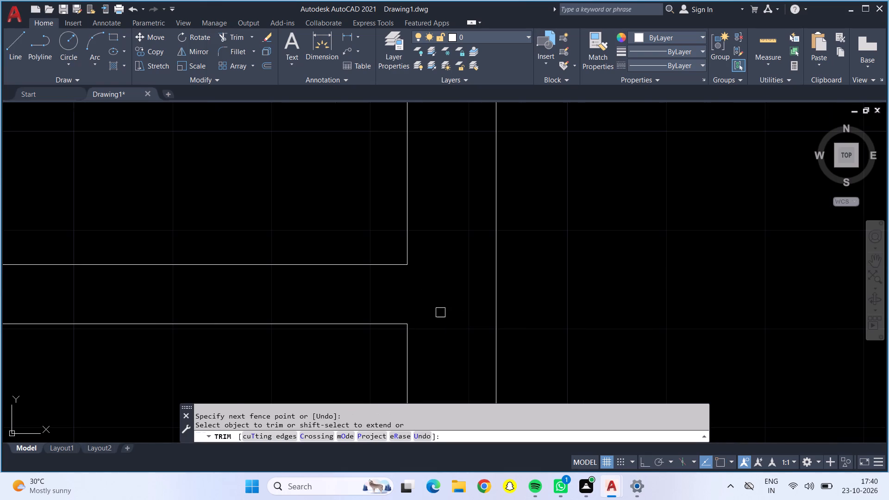
Trim the crossing inner wall lines at the northeast corner of the outer walls and leave the Trim command.
{"action": "scroll", "coordinate": [452, 276], "scroll_direction": "down", "scroll_amount": 1}
{"action": "scroll", "coordinate": [452, 276], "scroll_direction": "up", "scroll_amount": 1}
{"action": "scroll", "coordinate": [452, 276], "scroll_direction": "down", "scroll_amount": 2}
{"action": "scroll", "coordinate": [380, 208], "scroll_direction": "down", "scroll_amount": 2}
{"action": "middle_click_drag", "start_coordinate": [371, 203], "coordinate": [331, 305]}
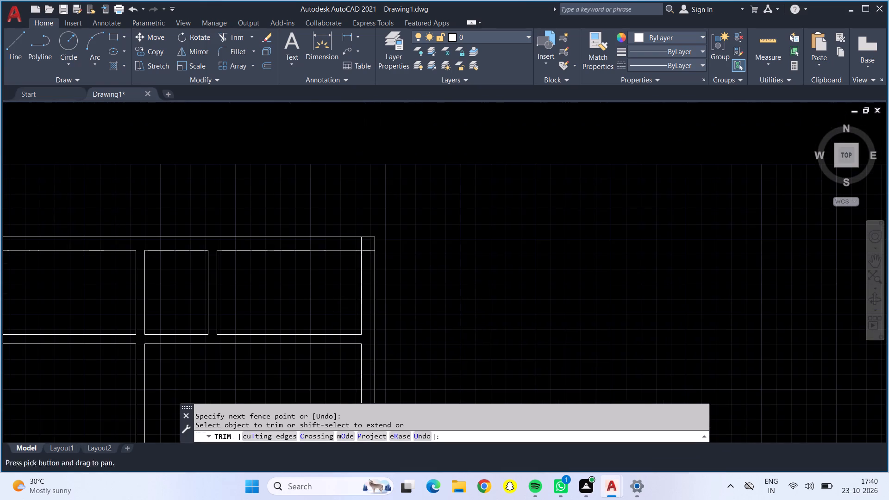
{"action": "scroll", "coordinate": [360, 246], "scroll_direction": "up", "scroll_amount": 3}
{"action": "left_click", "coordinate": [360, 242]}
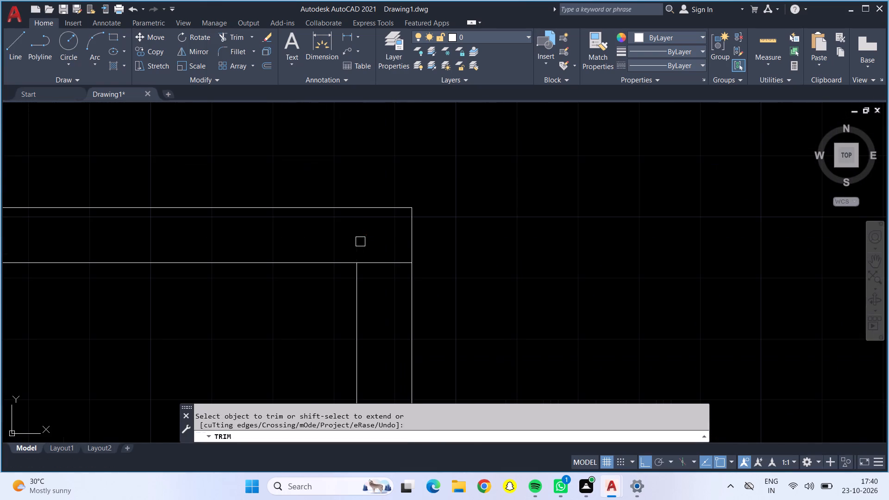
{"action": "left_click", "coordinate": [380, 265]}
{"action": "scroll", "coordinate": [377, 261], "scroll_direction": "down", "scroll_amount": 5}
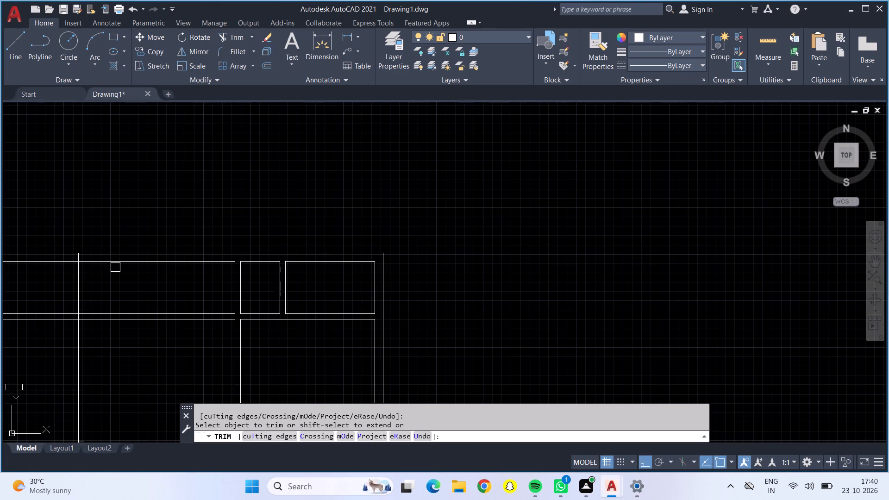
{"action": "middle_click_drag", "start_coordinate": [114, 268], "coordinate": [177, 303]}
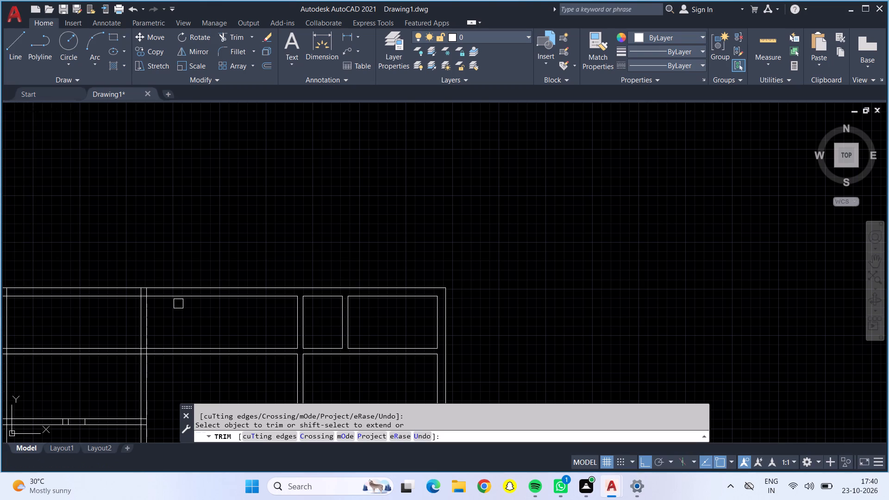
{"action": "key", "text": "Escape"}
Offset the west line of the long eastern vertical partition 8' to the west inside the top central room.
{"action": "key", "text": "o"}
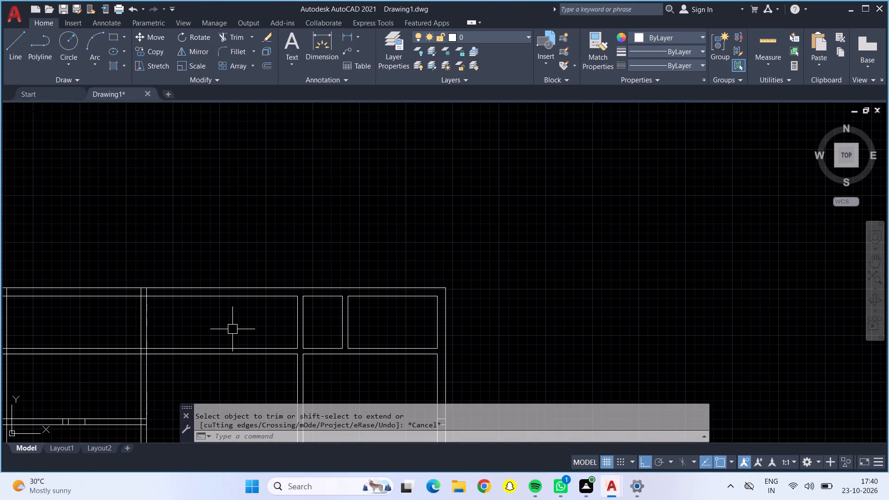
{"action": "key", "text": "Return"}
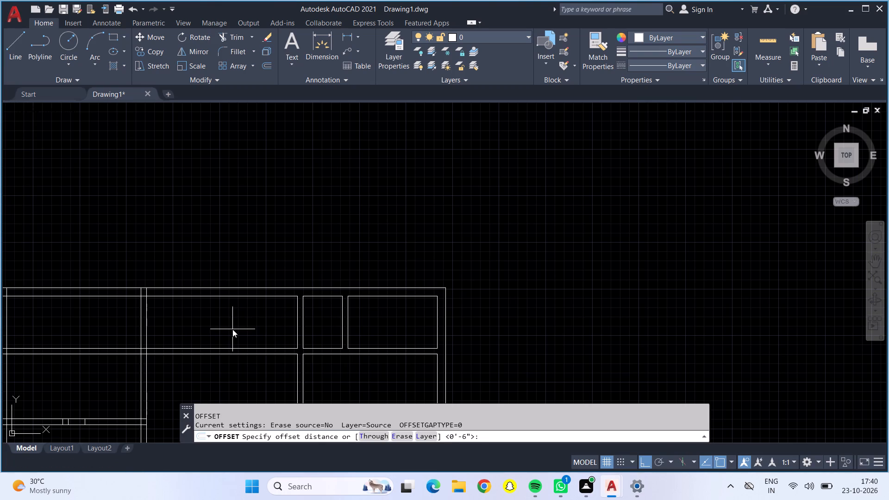
{"action": "type", "text": "8'"}
{"action": "key", "text": "Return"}
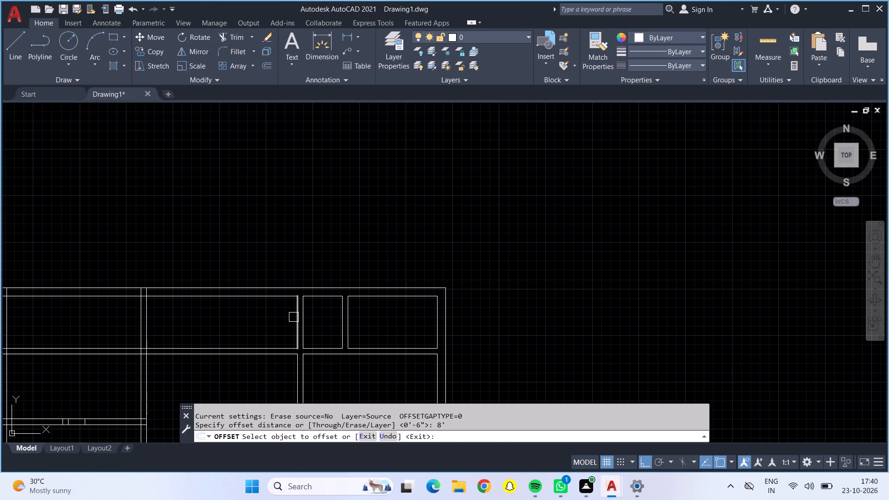
{"action": "left_click", "coordinate": [294, 317]}
{"action": "left_click", "coordinate": [186, 318]}
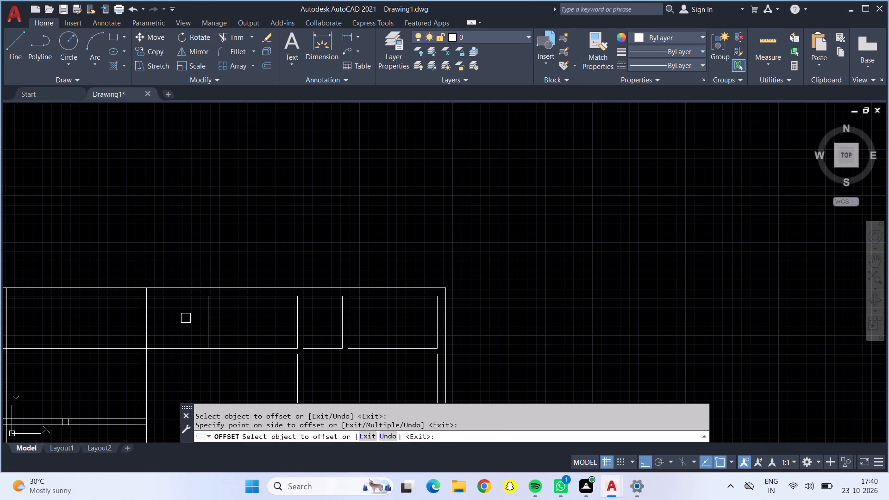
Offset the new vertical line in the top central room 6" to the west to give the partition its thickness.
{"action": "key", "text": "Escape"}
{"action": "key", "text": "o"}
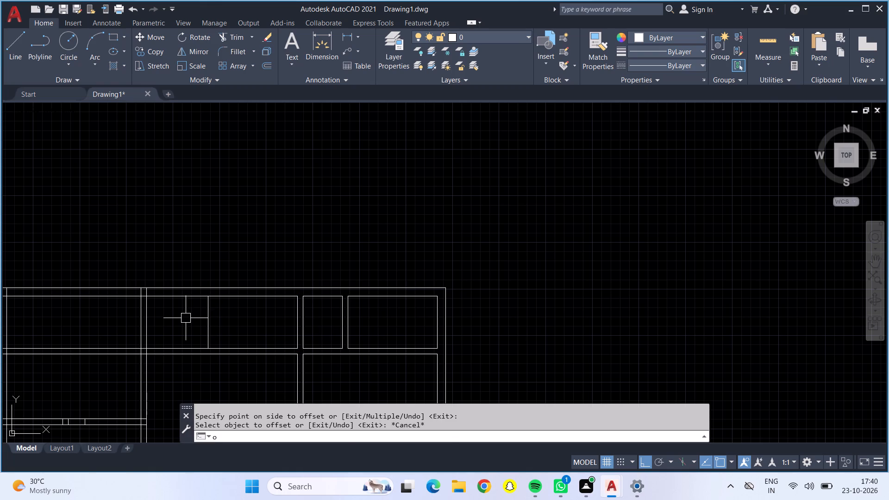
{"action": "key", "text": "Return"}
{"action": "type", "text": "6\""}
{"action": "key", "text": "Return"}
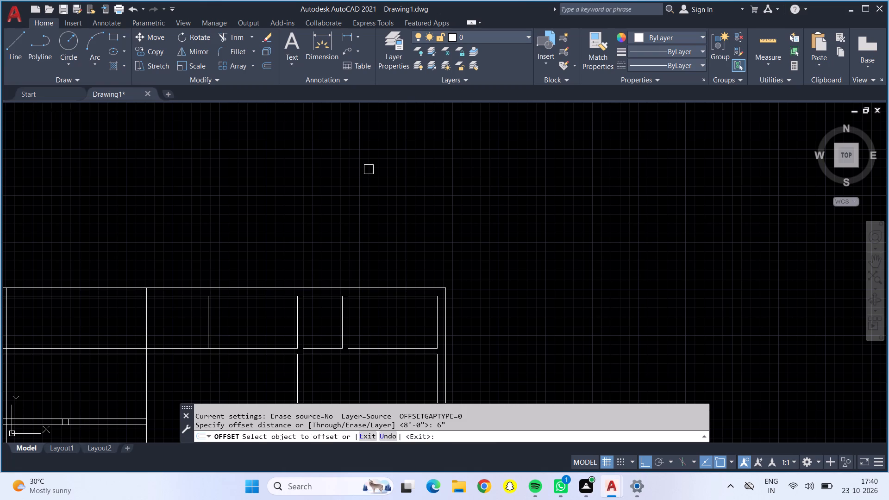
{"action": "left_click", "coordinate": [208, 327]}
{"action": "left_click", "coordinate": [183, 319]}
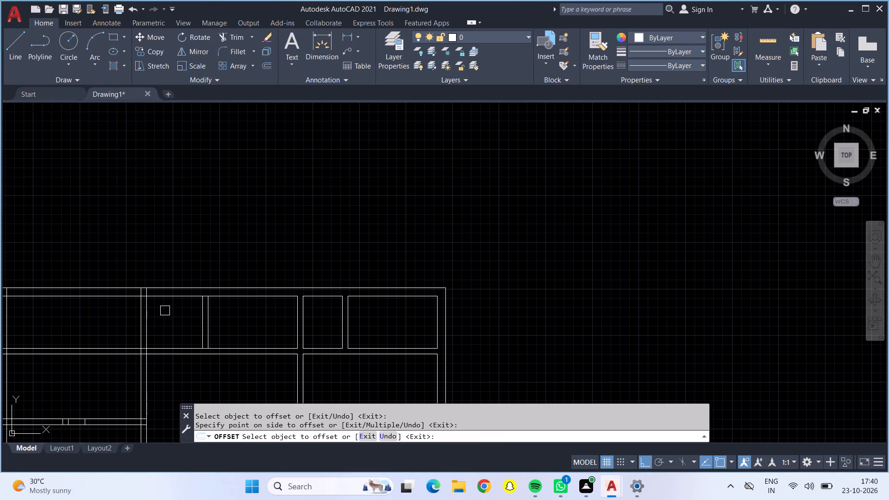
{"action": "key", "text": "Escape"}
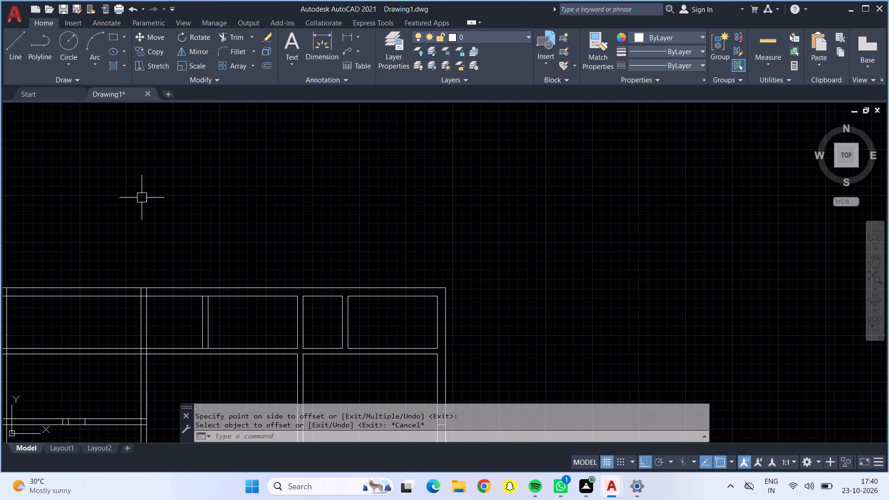
Trim the upper horizontal partition's lines west of the western vertical partition and clean the junction between these two partitions.
{"action": "scroll", "coordinate": [136, 306], "scroll_direction": "down", "scroll_amount": 2}
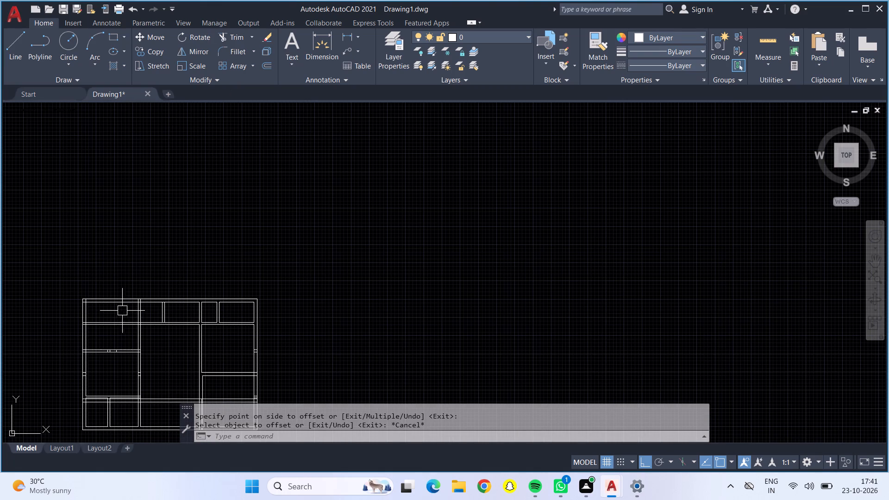
{"action": "scroll", "coordinate": [150, 316], "scroll_direction": "up", "scroll_amount": 3}
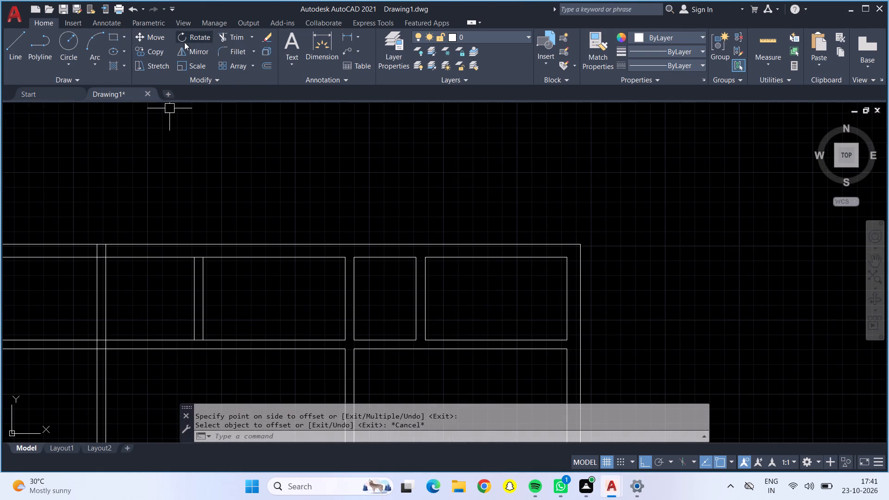
{"action": "left_click", "coordinate": [237, 34]}
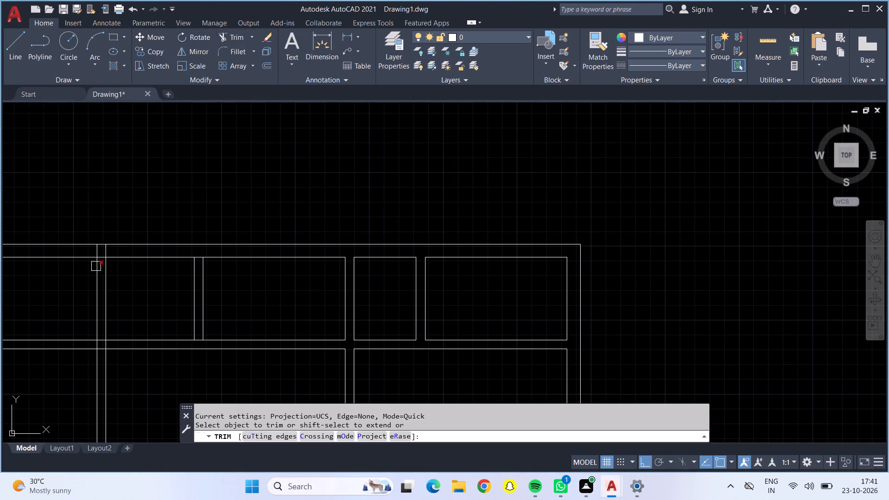
{"action": "left_click_drag", "start_coordinate": [59, 299], "coordinate": [47, 362]}
{"action": "scroll", "coordinate": [100, 344], "scroll_direction": "up", "scroll_amount": 4}
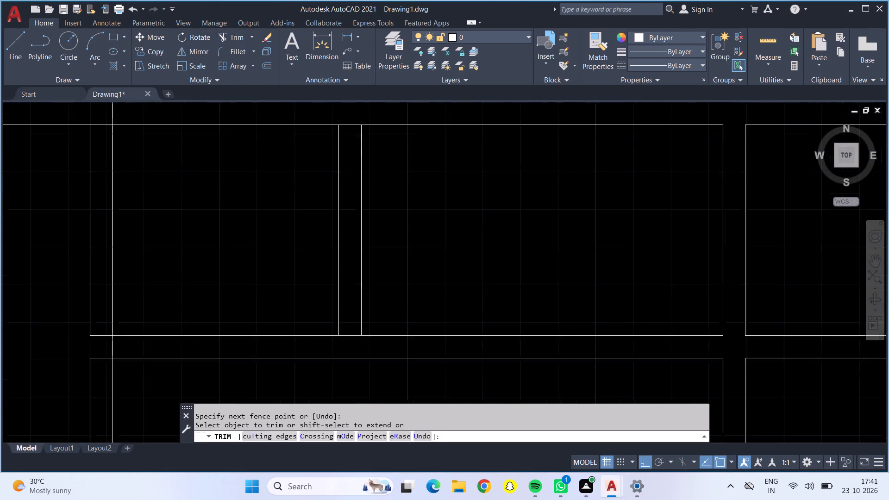
{"action": "left_click_drag", "start_coordinate": [109, 304], "coordinate": [135, 358]}
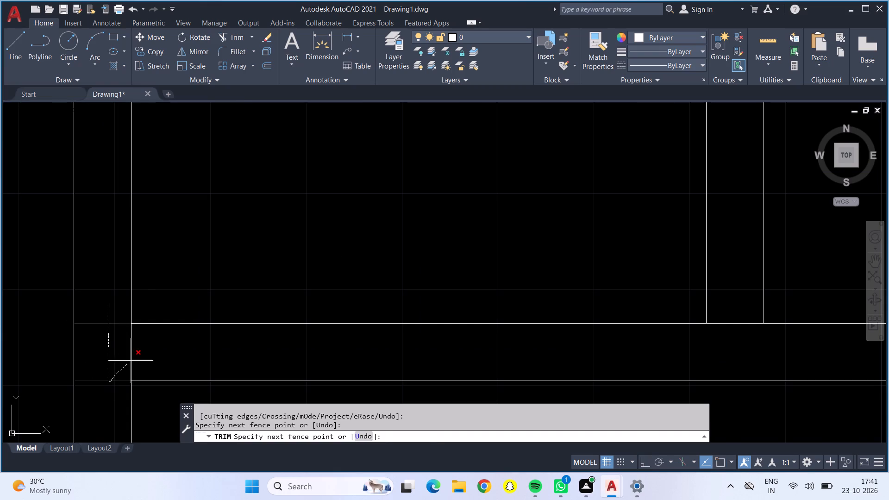
{"action": "left_click_drag", "start_coordinate": [135, 358], "coordinate": [150, 345]}
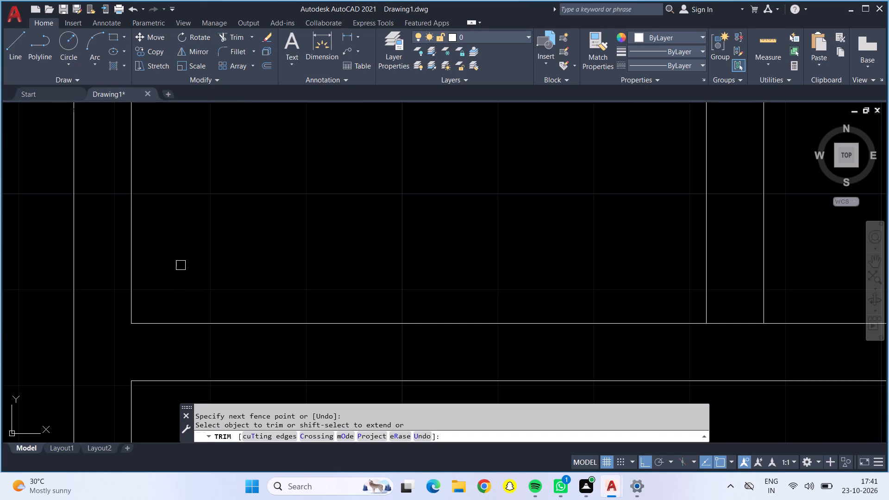
{"action": "scroll", "coordinate": [209, 268], "scroll_direction": "down", "scroll_amount": 2}
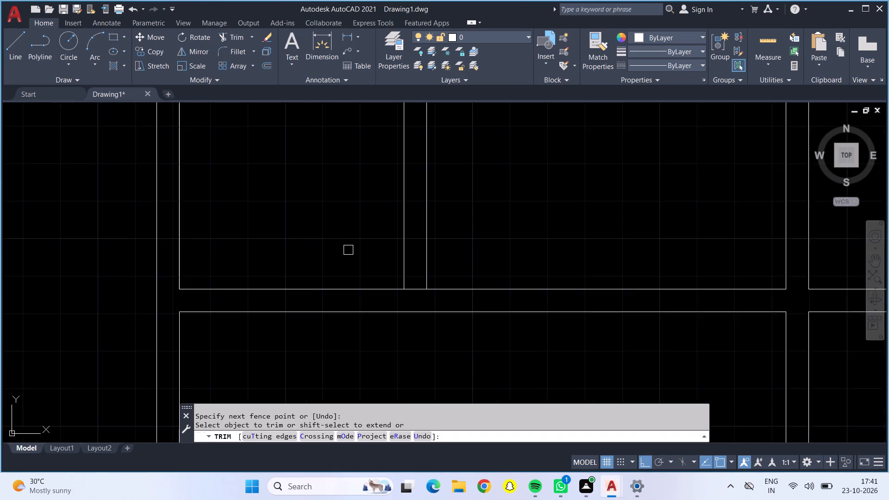
{"action": "scroll", "coordinate": [353, 251], "scroll_direction": "down", "scroll_amount": 2}
{"action": "middle_click_drag", "start_coordinate": [415, 222], "coordinate": [307, 223]}
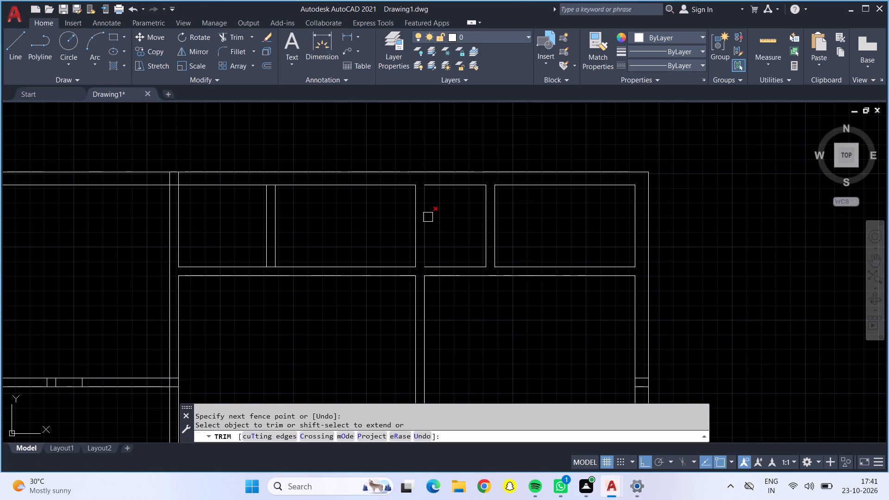
{"action": "key", "text": "Escape"}
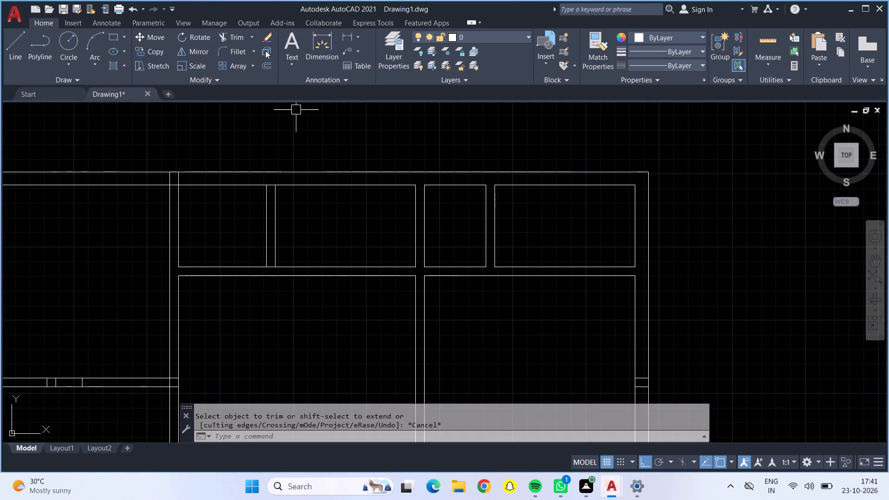
Trim away the long eastern partition's segment north of the upper horizontal partition and both lines of the short partition west of it.
{"action": "left_click", "coordinate": [227, 38]}
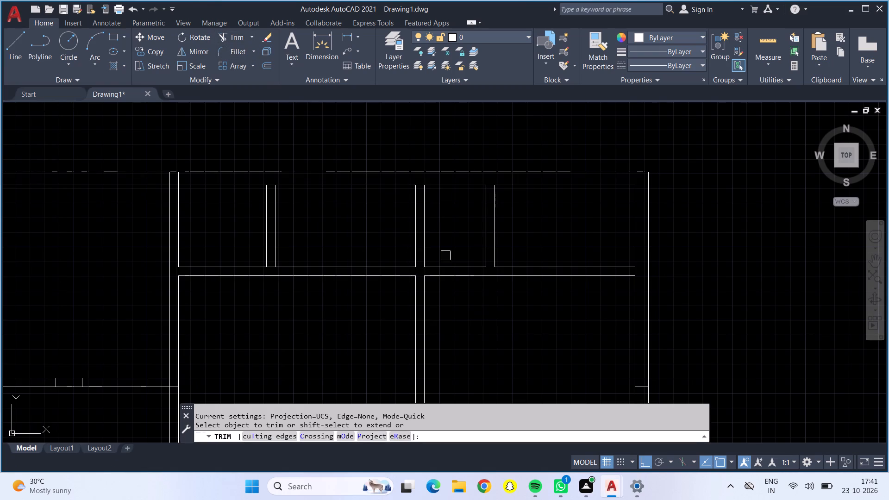
{"action": "left_click_drag", "start_coordinate": [399, 211], "coordinate": [432, 217]}
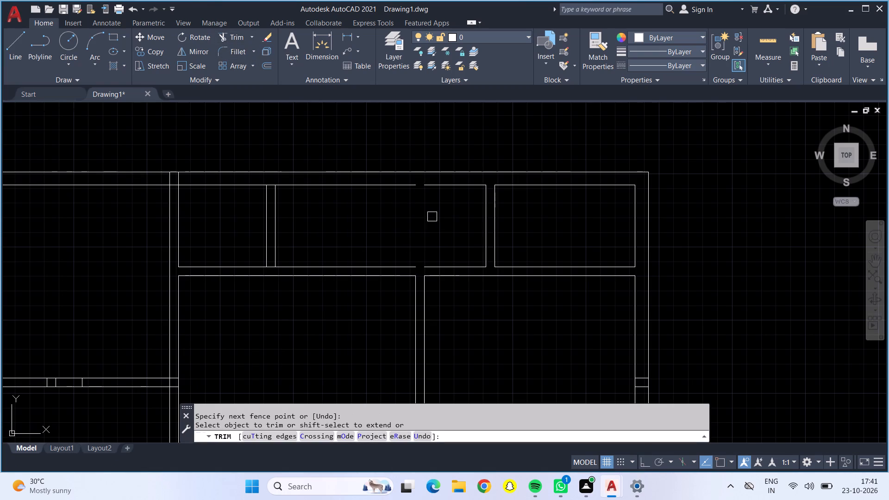
{"action": "key", "text": "Escape"}
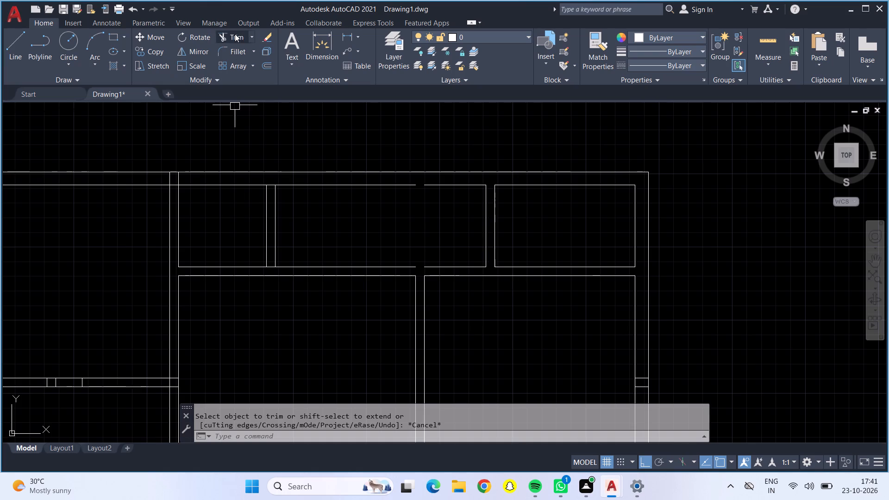
{"action": "left_click", "coordinate": [235, 37]}
{"action": "left_click_drag", "start_coordinate": [248, 206], "coordinate": [286, 216]}
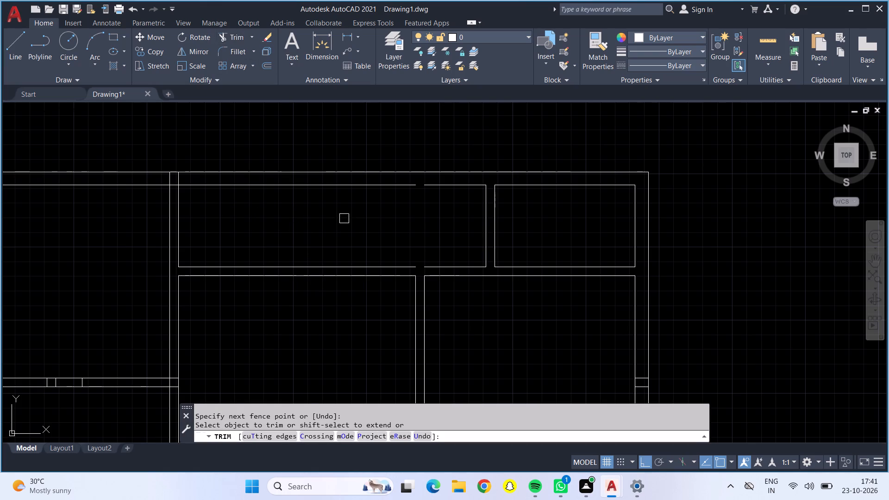
Check the room dimensions around the upper horizontal partition with Quick Measure.
{"action": "left_click", "coordinate": [760, 41]}
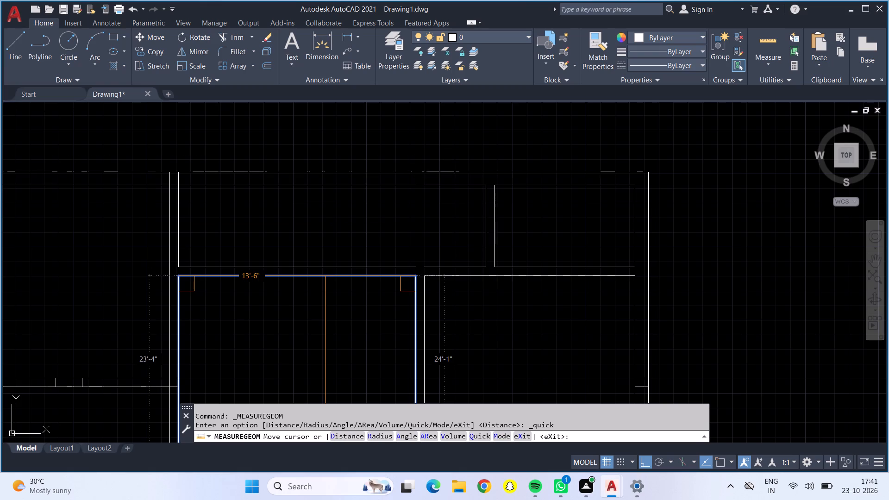
{"action": "key", "text": "Escape"}
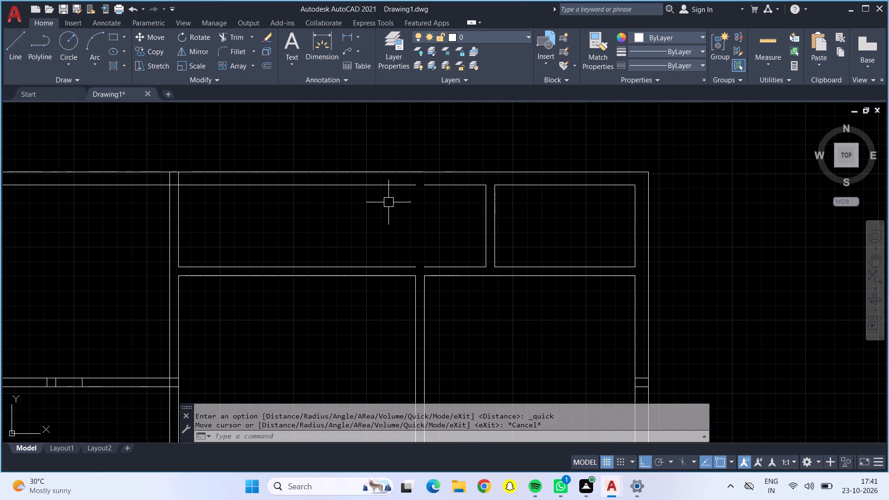
In the top central space, offset the short eastern partition's west line 7' west and the western partition's east line 7' east.
{"action": "key", "text": "o"}
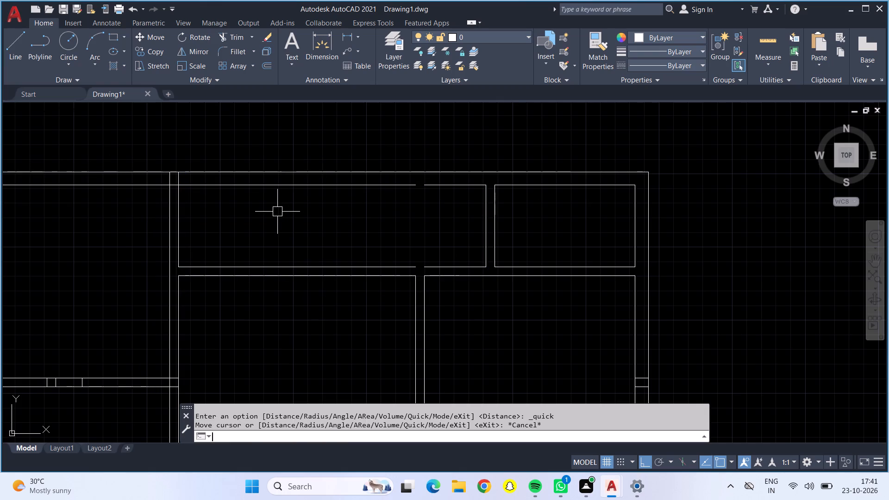
{"action": "key", "text": "Return"}
{"action": "key", "text": "8"}
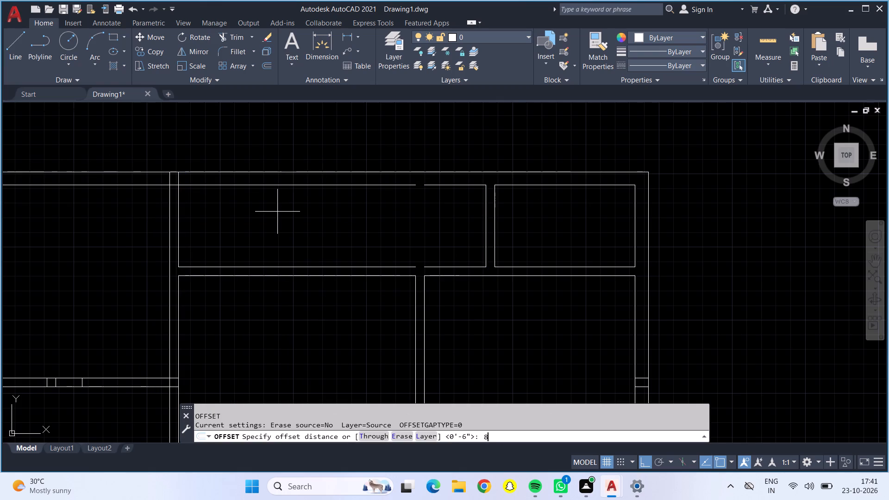
{"action": "key", "text": "BackSpace"}
{"action": "type", "text": "7'"}
{"action": "key", "text": "Return"}
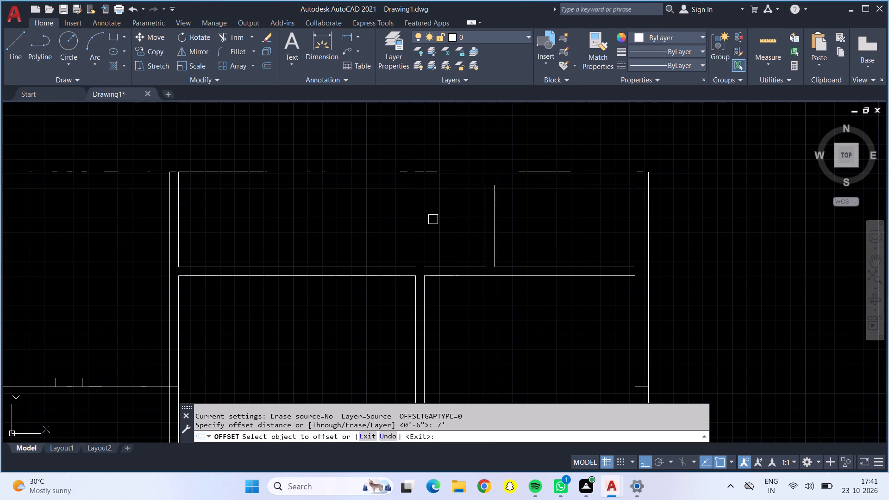
{"action": "left_click", "coordinate": [483, 222]}
{"action": "left_click", "coordinate": [380, 230]}
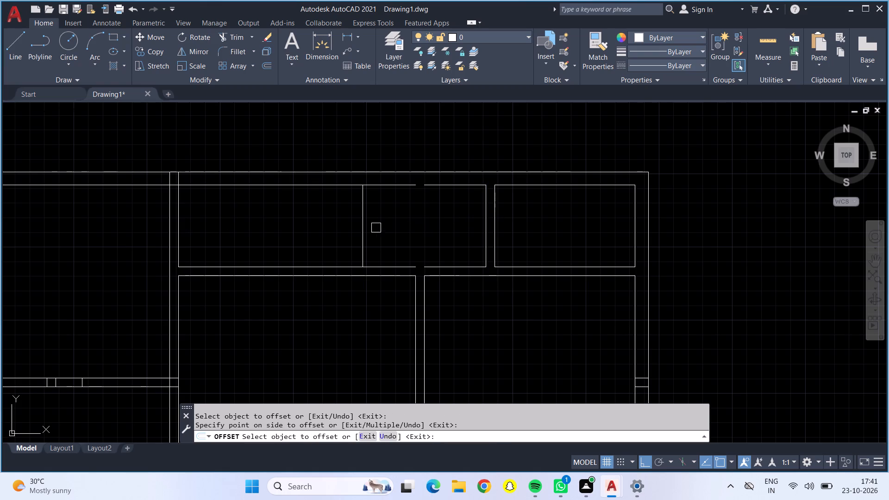
{"action": "left_click", "coordinate": [181, 213]}
{"action": "left_click", "coordinate": [259, 222]}
{"action": "key", "text": "Escape"}
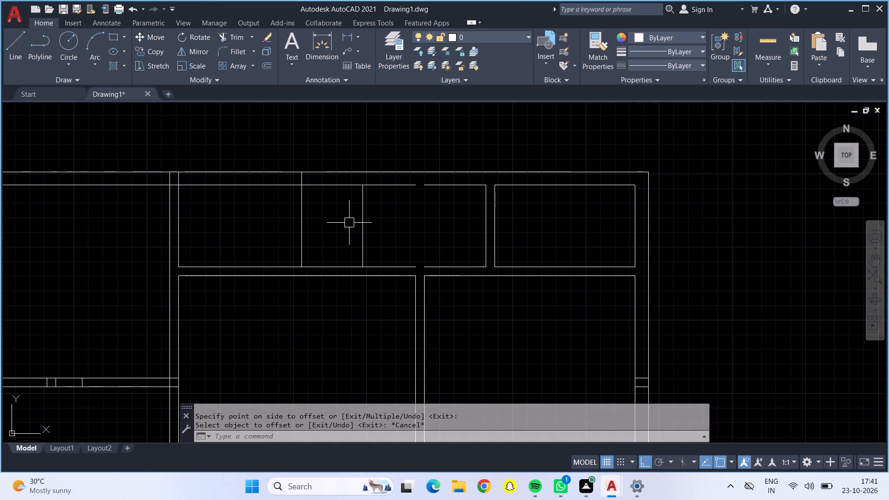
Offset the two new vertical lines 6" toward each other to form two partitions in the top central space.
{"action": "key", "text": "o"}
{"action": "key", "text": "Return"}
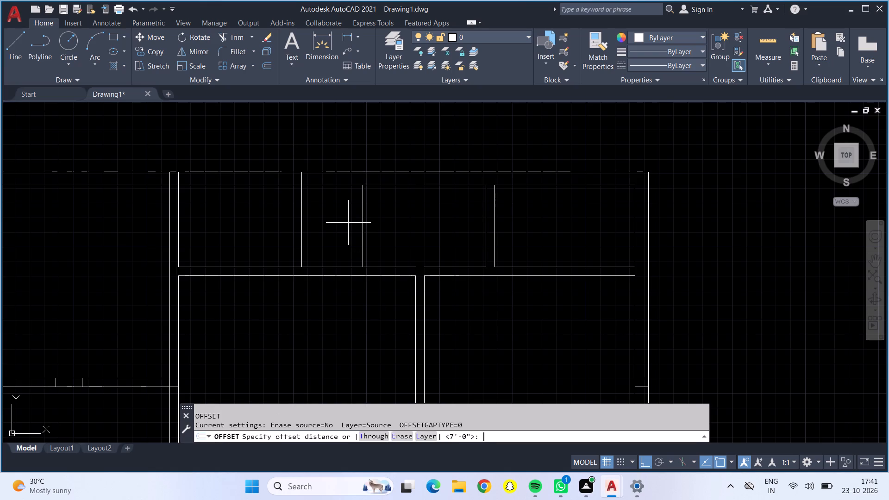
{"action": "type", "text": "6\""}
{"action": "key", "text": "Return"}
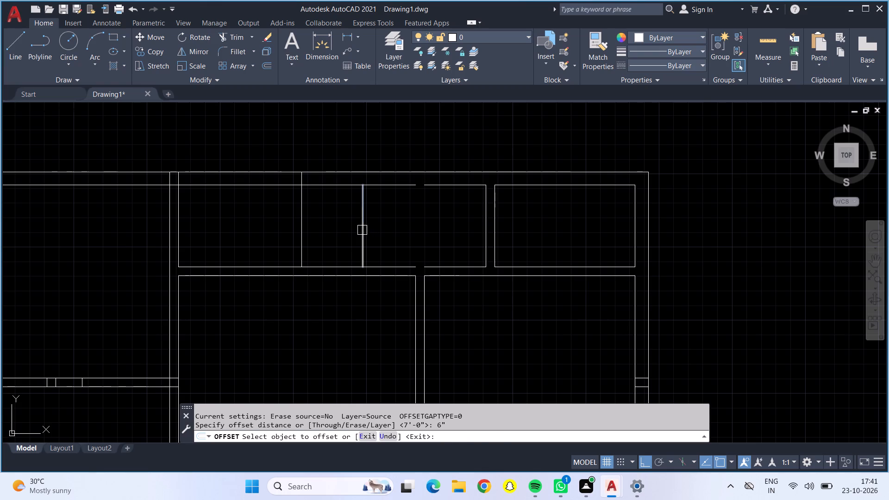
{"action": "left_click", "coordinate": [362, 230]}
{"action": "left_click", "coordinate": [348, 222]}
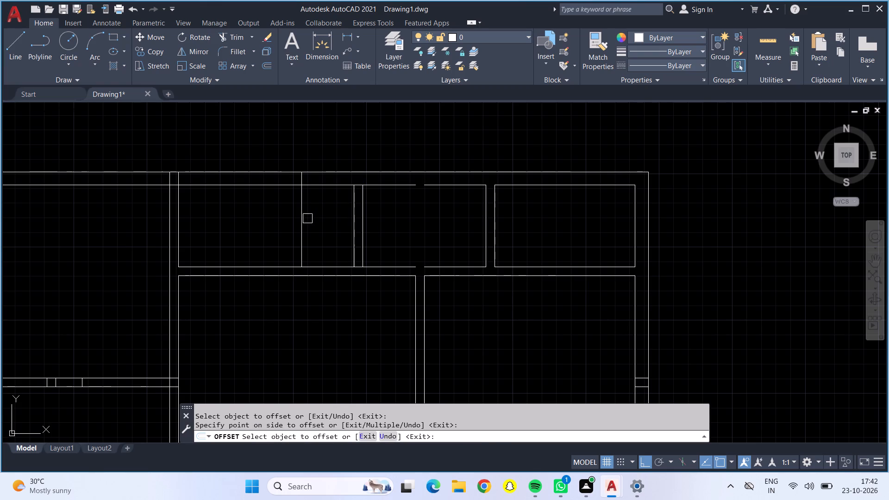
{"action": "left_click", "coordinate": [305, 223]}
{"action": "left_click", "coordinate": [337, 235]}
Trim the overlapping lines where the two new vertical partitions meet the north outer wall.
{"action": "left_click", "coordinate": [232, 35]}
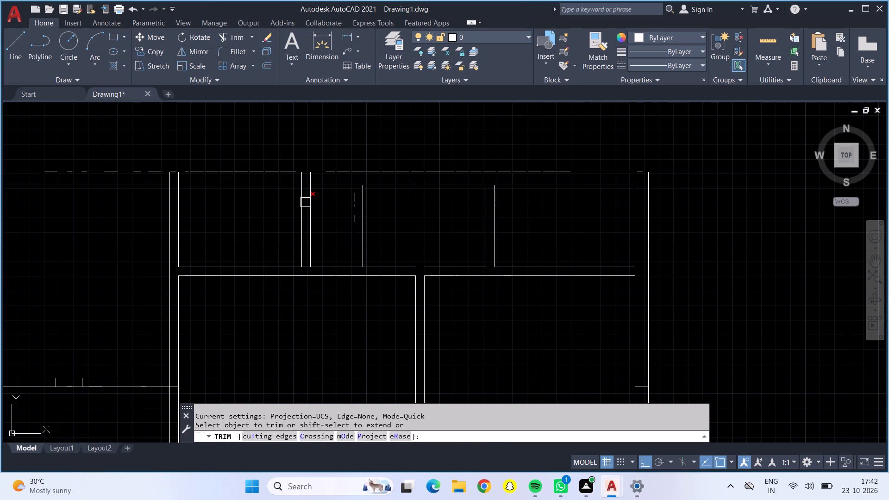
{"action": "scroll", "coordinate": [305, 183], "scroll_direction": "up", "scroll_amount": 3}
{"action": "left_click_drag", "start_coordinate": [278, 159], "coordinate": [329, 158]}
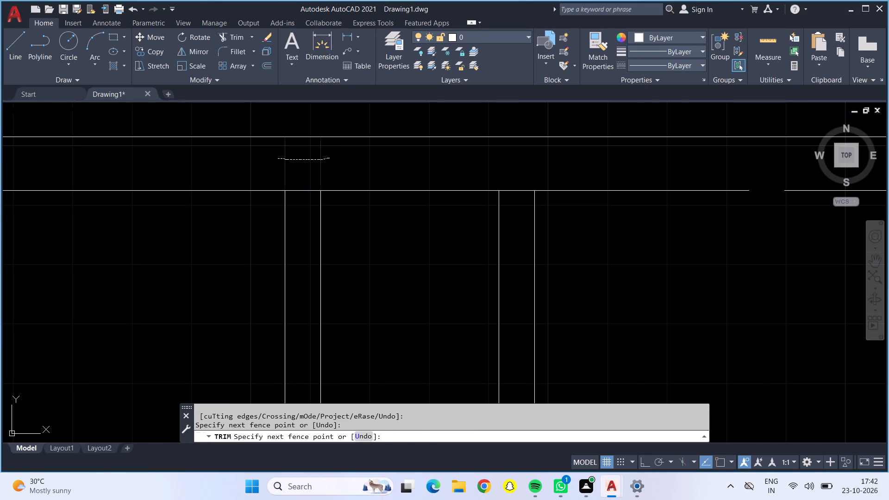
{"action": "left_click", "coordinate": [305, 194]}
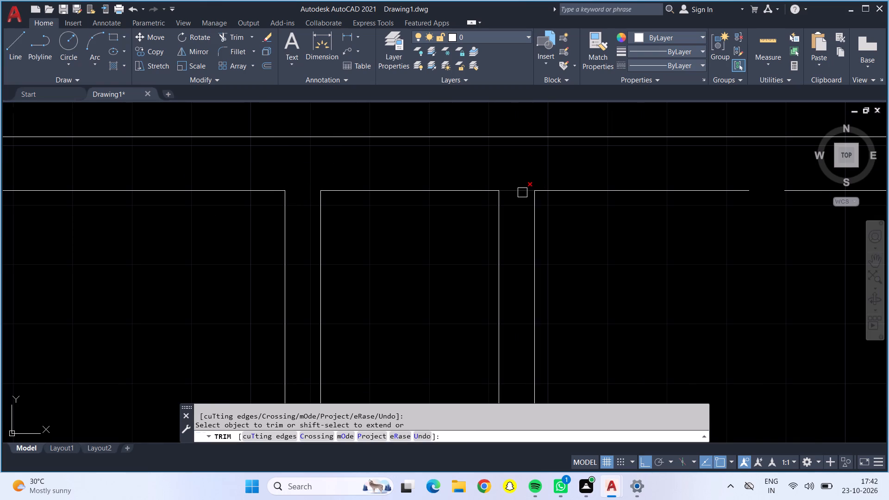
{"action": "left_click", "coordinate": [522, 193]}
Trim the upper horizontal partition's north line between the faces of the two new vertical partitions.
{"action": "scroll", "coordinate": [513, 183], "scroll_direction": "down", "scroll_amount": 4}
{"action": "scroll", "coordinate": [476, 229], "scroll_direction": "up", "scroll_amount": 3}
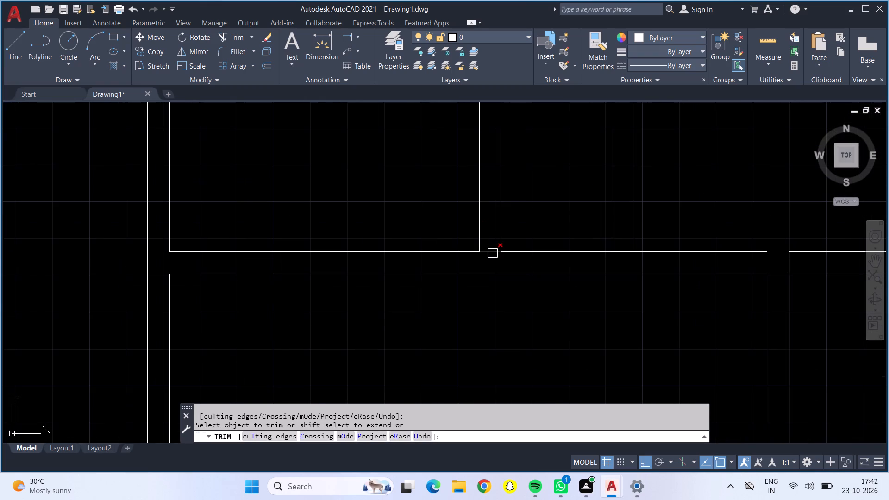
{"action": "left_click", "coordinate": [493, 253]}
{"action": "left_click", "coordinate": [618, 251]}
Trim the overlapping lines where the western vertical partition meets the north outer wall.
{"action": "scroll", "coordinate": [604, 233], "scroll_direction": "down", "scroll_amount": 4}
{"action": "scroll", "coordinate": [538, 202], "scroll_direction": "up", "scroll_amount": 5}
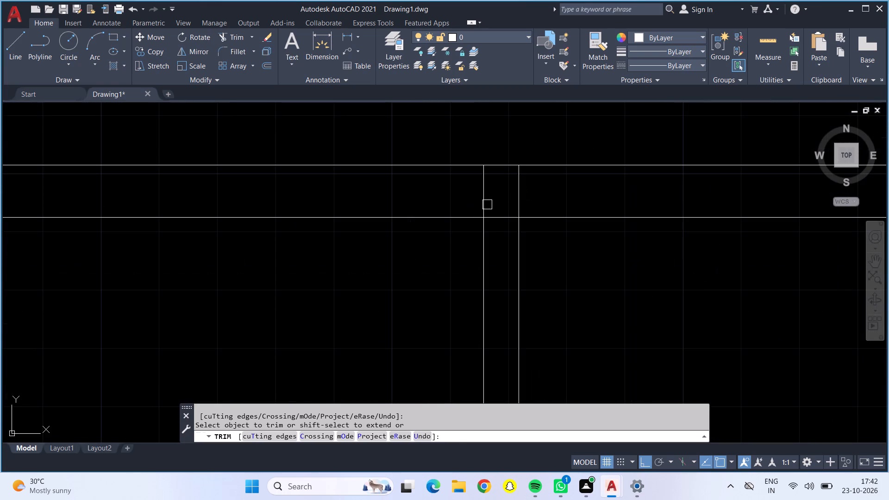
{"action": "left_click_drag", "start_coordinate": [474, 201], "coordinate": [529, 197]}
{"action": "left_click", "coordinate": [505, 219]}
{"action": "scroll", "coordinate": [505, 219], "scroll_direction": "down", "scroll_amount": 6}
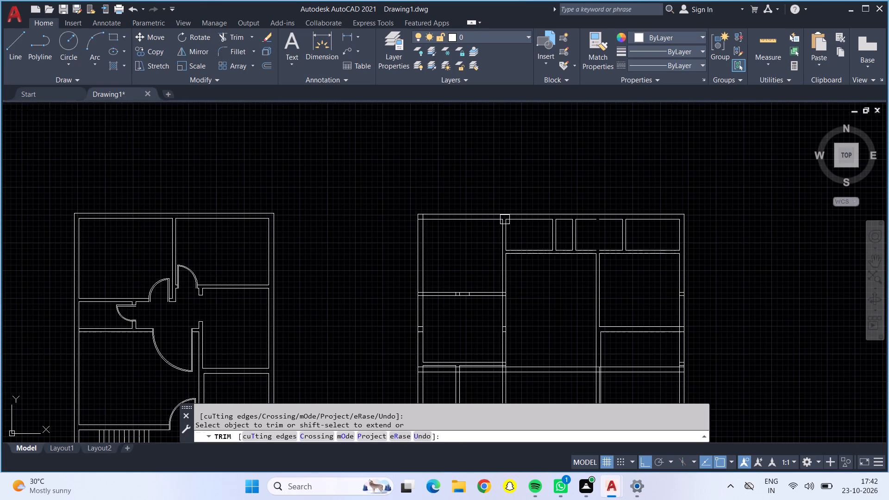
Trim the overlapping inner wall lines at the northwest corner of the outer walls.
{"action": "scroll", "coordinate": [423, 217], "scroll_direction": "up", "scroll_amount": 5}
{"action": "left_click_drag", "start_coordinate": [418, 218], "coordinate": [369, 241]}
{"action": "scroll", "coordinate": [367, 241], "scroll_direction": "down", "scroll_amount": 5}
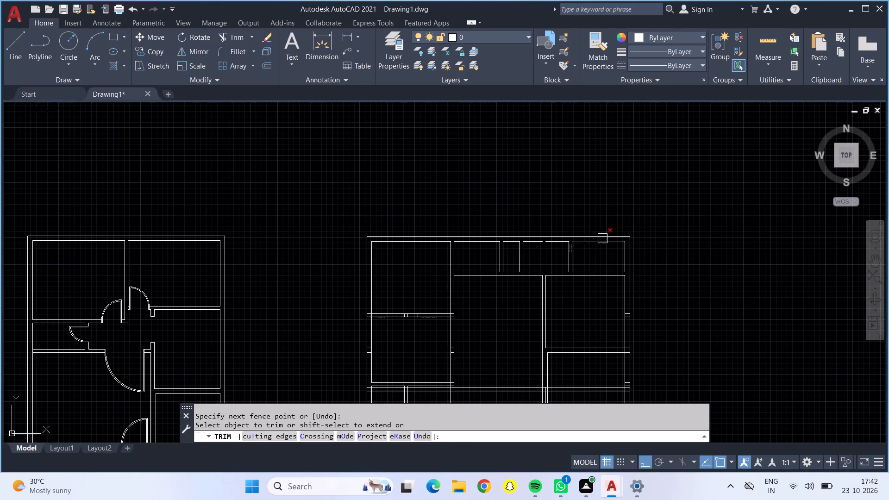
Draw a line closing the gap in the north outer wall's inner line.
{"action": "left_click", "coordinate": [10, 47]}
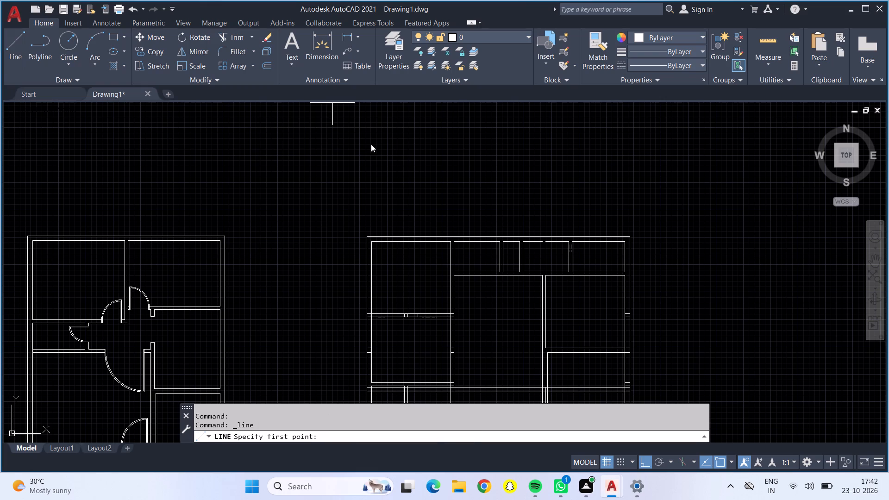
{"action": "scroll", "coordinate": [538, 244], "scroll_direction": "up", "scroll_amount": 4}
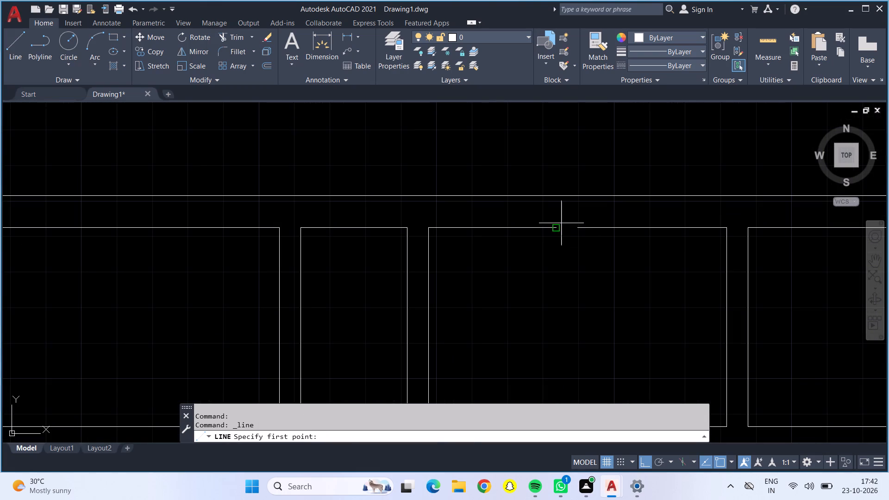
{"action": "left_click", "coordinate": [557, 231]}
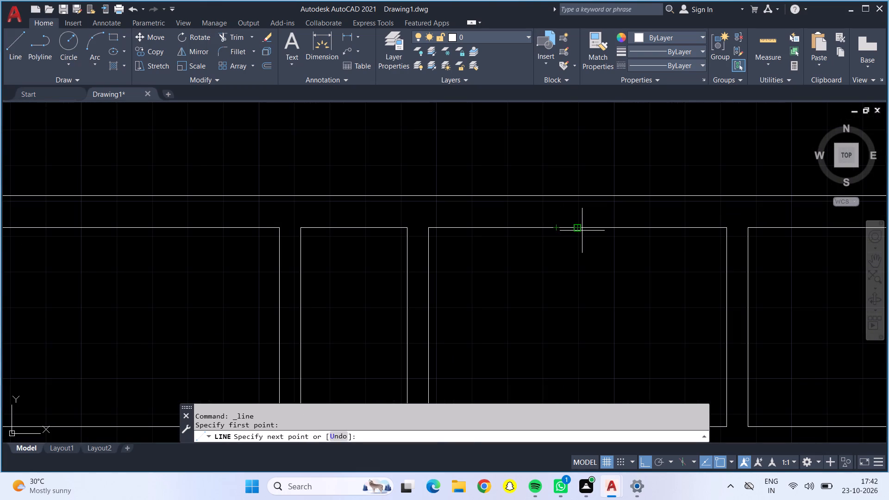
{"action": "left_click", "coordinate": [582, 231]}
{"action": "scroll", "coordinate": [521, 239], "scroll_direction": "down", "scroll_amount": 2}
{"action": "key", "text": "Escape"}
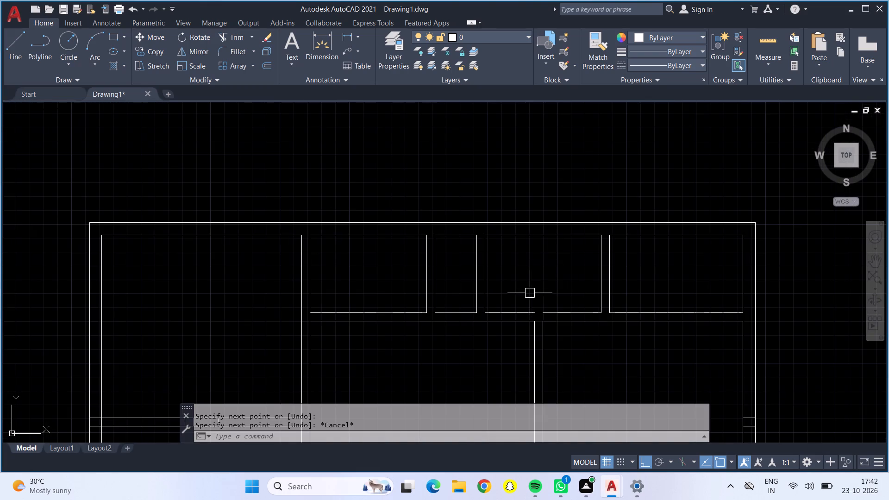
Draw a line closing the gap in the upper horizontal partition's north line above the eastern vertical partition.
{"action": "left_click", "coordinate": [25, 54]}
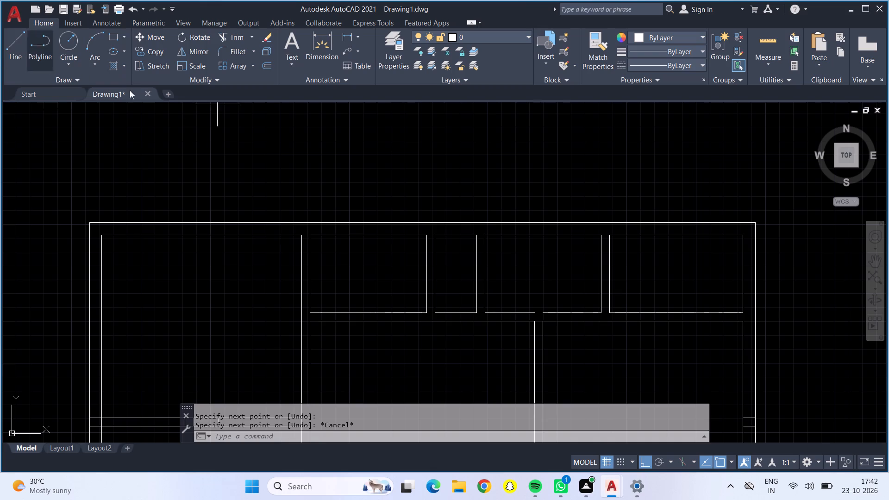
{"action": "scroll", "coordinate": [540, 314], "scroll_direction": "up", "scroll_amount": 4}
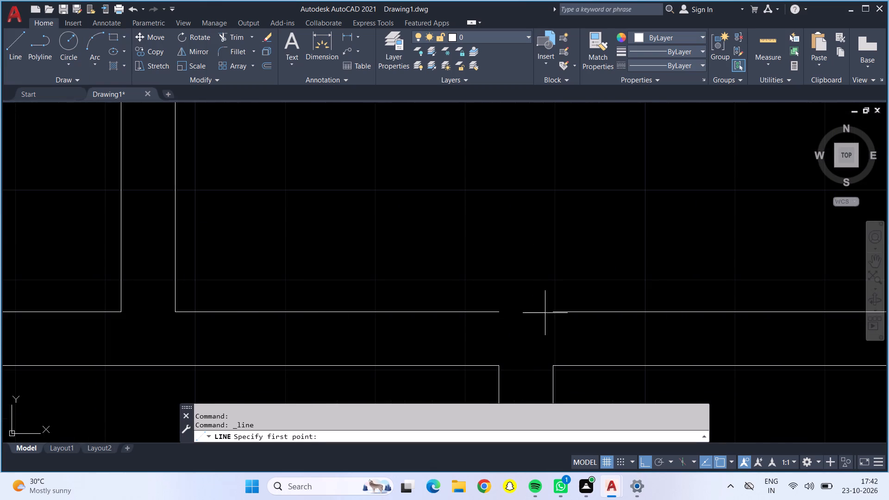
{"action": "left_click", "coordinate": [551, 309]}
{"action": "left_click", "coordinate": [489, 313]}
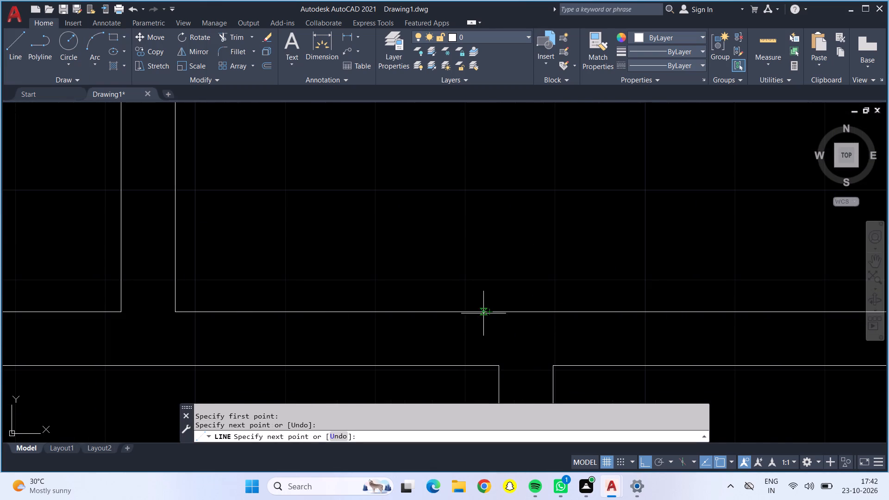
{"action": "key", "text": "Escape"}
Trim the two long horizontal lines where they run across the two small southwest rooms.
{"action": "scroll", "coordinate": [201, 175], "scroll_direction": "down", "scroll_amount": 5}
{"action": "middle_click_drag", "start_coordinate": [160, 227], "coordinate": [311, 212]}
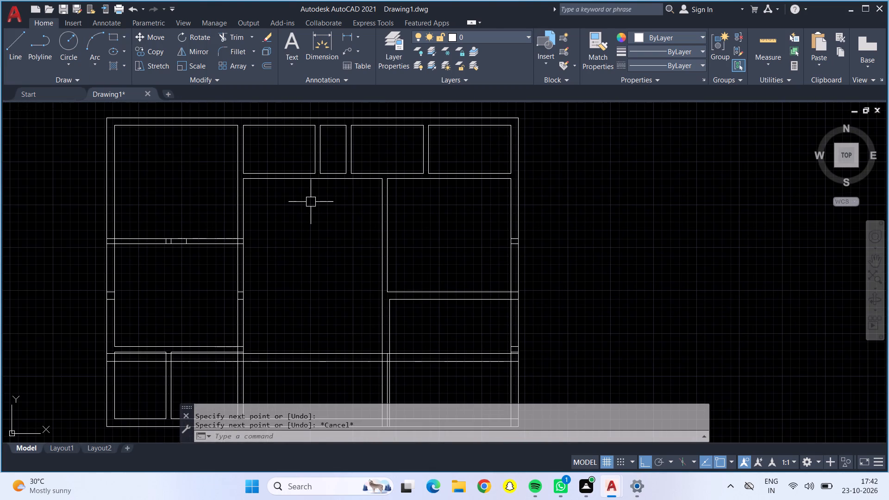
{"action": "middle_click_drag", "start_coordinate": [339, 265], "coordinate": [336, 179]}
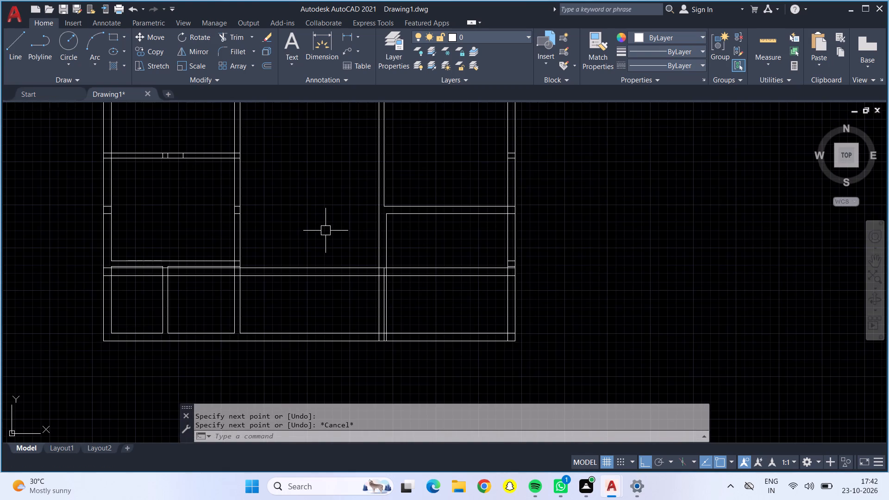
{"action": "left_click", "coordinate": [236, 35]}
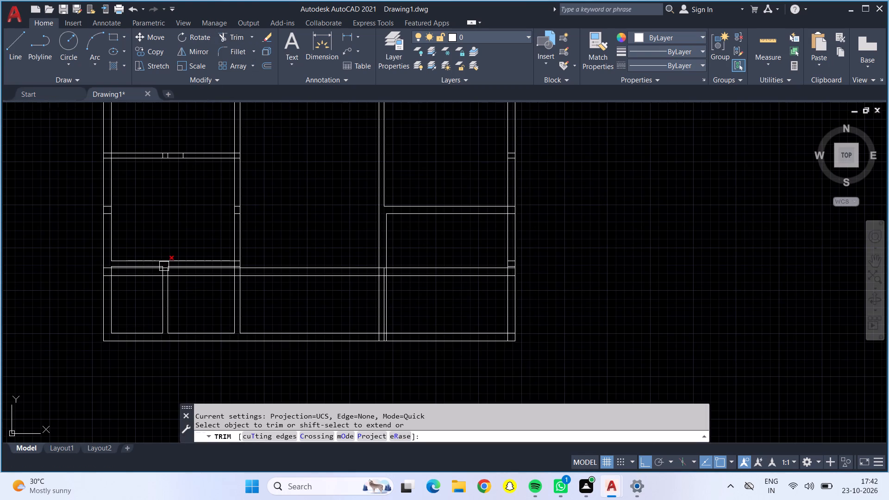
{"action": "scroll", "coordinate": [164, 268], "scroll_direction": "up", "scroll_amount": 4}
{"action": "left_click", "coordinate": [162, 275]}
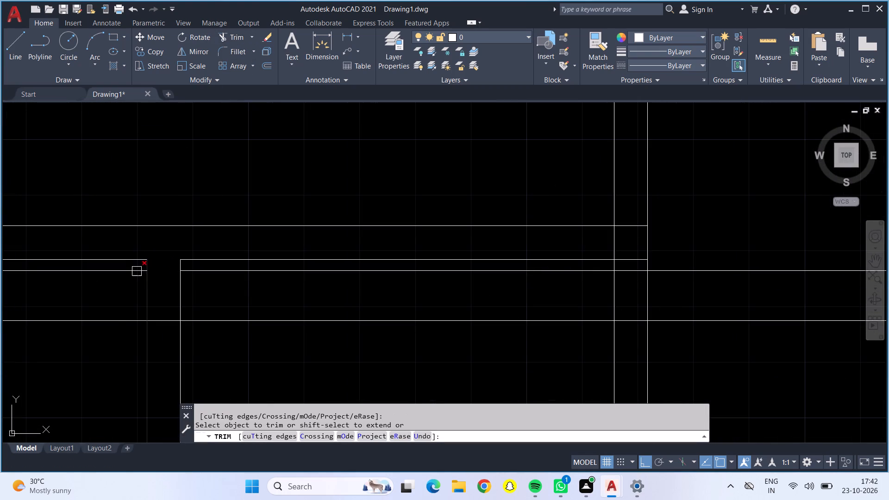
{"action": "left_click", "coordinate": [132, 273]}
{"action": "left_click", "coordinate": [122, 316]}
{"action": "left_click_drag", "start_coordinate": [157, 320], "coordinate": [164, 322]}
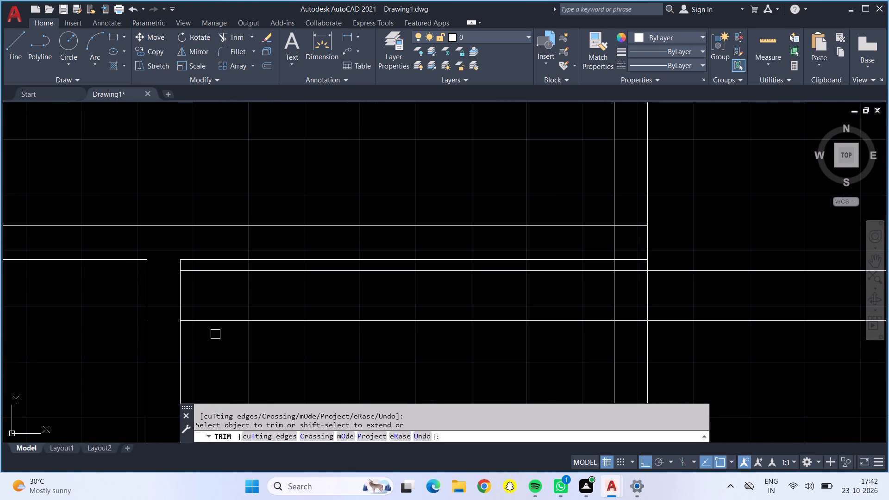
{"action": "left_click", "coordinate": [224, 317]}
{"action": "left_click", "coordinate": [242, 277]}
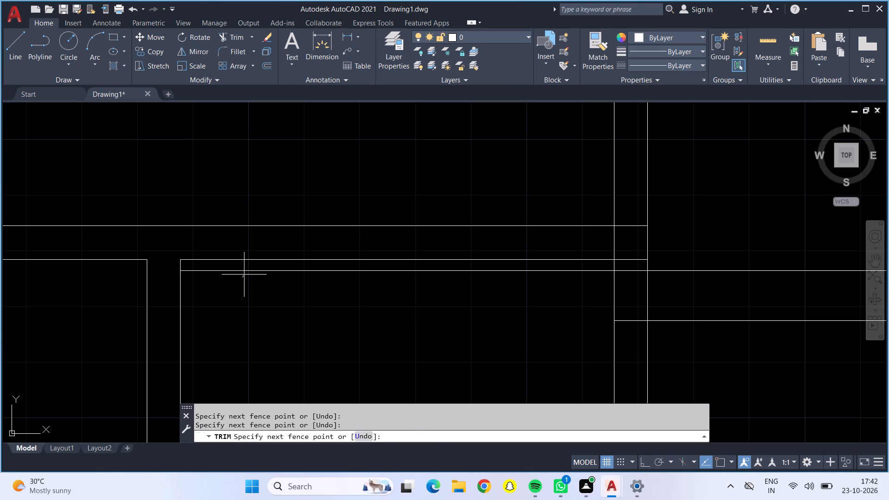
{"action": "left_click", "coordinate": [245, 270]}
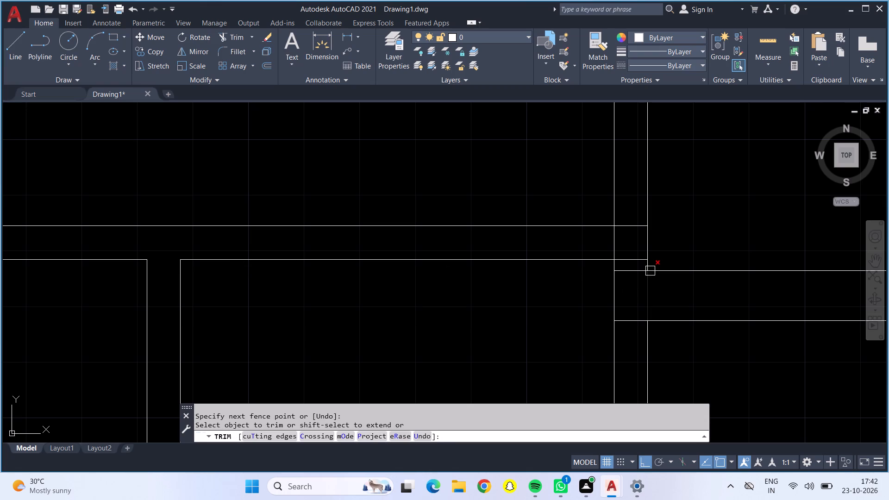
Trim the overlapping lines where the southern horizontal walls meet the western vertical partition.
{"action": "left_click", "coordinate": [624, 276]}
{"action": "left_click", "coordinate": [628, 218]}
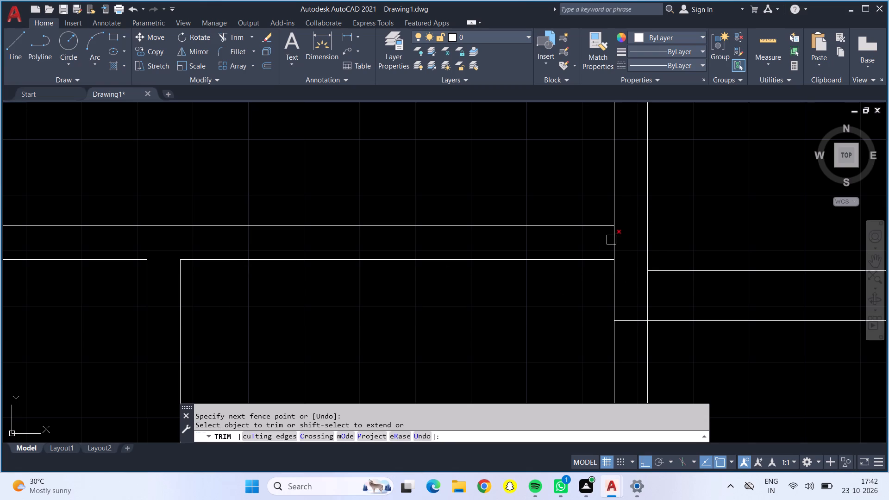
{"action": "left_click", "coordinate": [611, 240]}
{"action": "left_click", "coordinate": [627, 319]}
{"action": "left_click", "coordinate": [648, 301]}
Trim the short lines crossing the west outer wall and open its junction with the northwest room's horizontal partition.
{"action": "scroll", "coordinate": [647, 294], "scroll_direction": "down", "scroll_amount": 5}
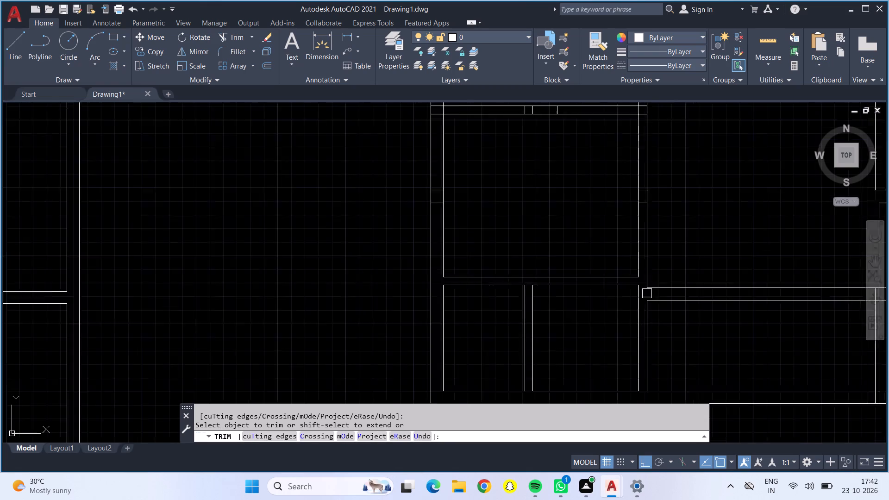
{"action": "scroll", "coordinate": [514, 222], "scroll_direction": "up", "scroll_amount": 4}
{"action": "left_click_drag", "start_coordinate": [514, 214], "coordinate": [520, 317]}
{"action": "scroll", "coordinate": [515, 298], "scroll_direction": "down", "scroll_amount": 4}
{"action": "scroll", "coordinate": [522, 249], "scroll_direction": "up", "scroll_amount": 5}
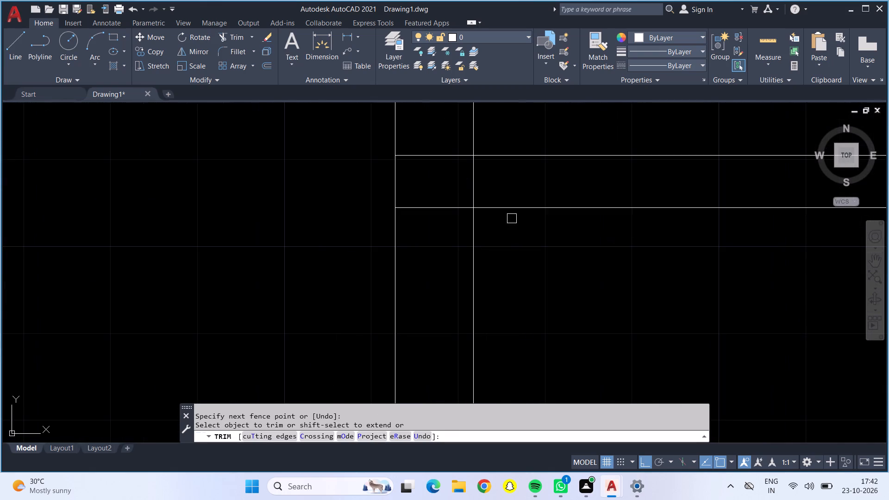
{"action": "middle_click_drag", "start_coordinate": [508, 191], "coordinate": [507, 270]}
{"action": "left_click_drag", "start_coordinate": [447, 211], "coordinate": [432, 278]}
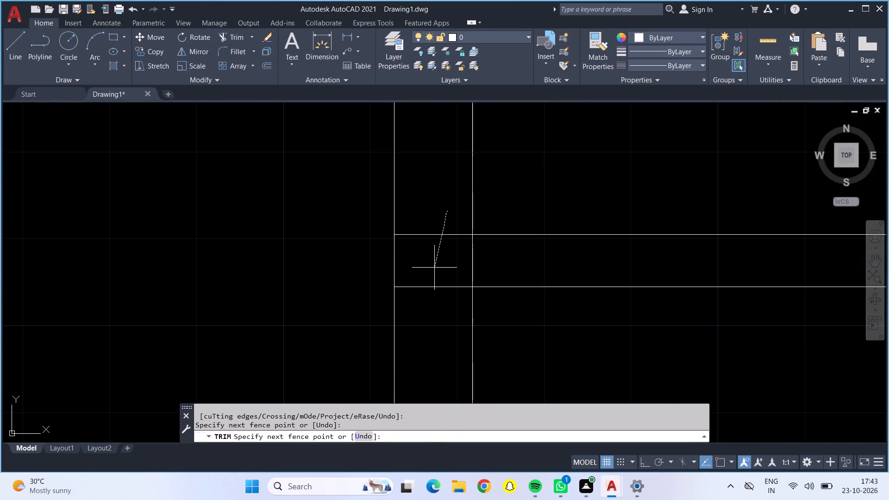
{"action": "left_click_drag", "start_coordinate": [432, 278], "coordinate": [483, 264]}
Remove the three short vertical lines inside the northwest room's horizontal partition with Trim.
{"action": "scroll", "coordinate": [485, 264], "scroll_direction": "down", "scroll_amount": 4}
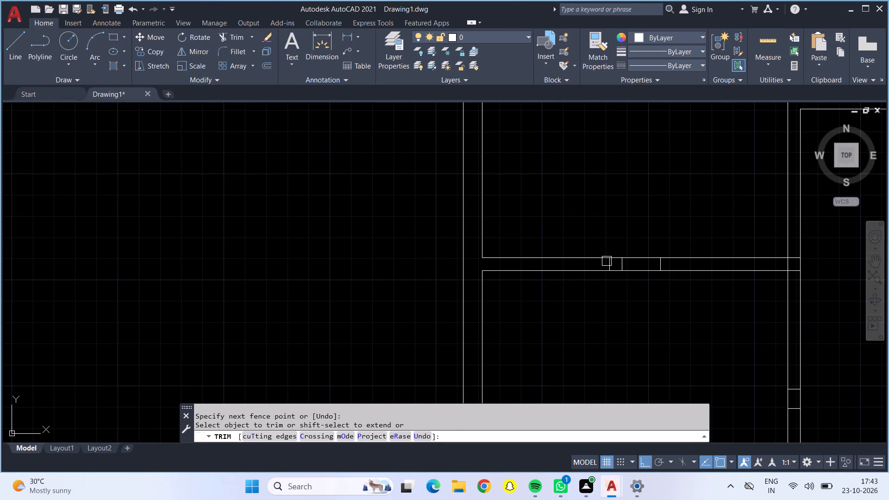
{"action": "scroll", "coordinate": [606, 256], "scroll_direction": "up", "scroll_amount": 3}
{"action": "left_click_drag", "start_coordinate": [591, 287], "coordinate": [823, 279]}
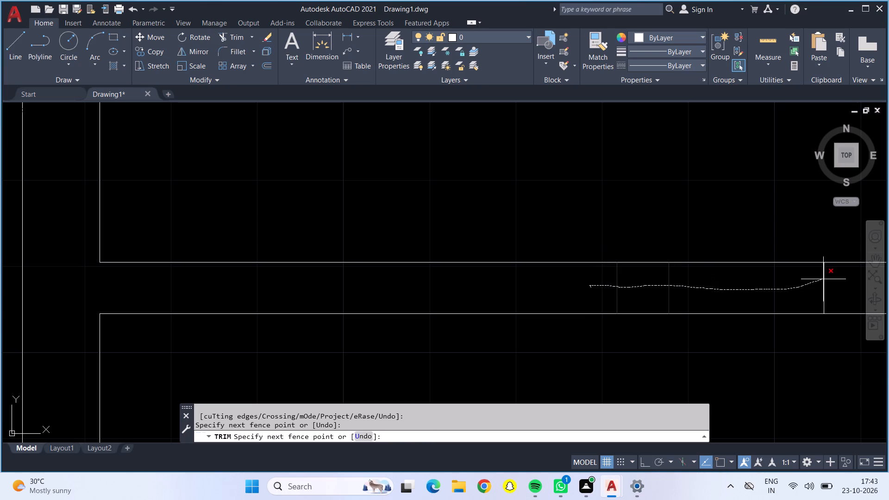
{"action": "left_click_drag", "start_coordinate": [823, 279], "coordinate": [822, 281]}
{"action": "left_click", "coordinate": [826, 279]}
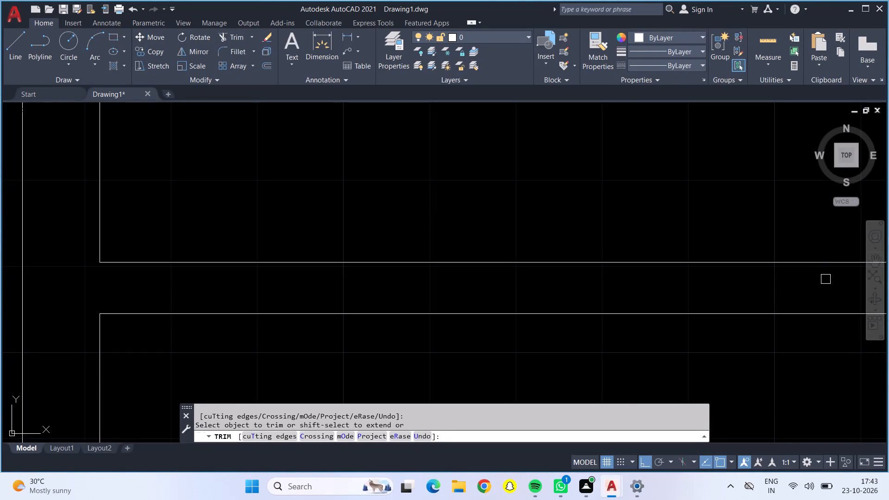
Trim the overlapping lines where the northwest room's horizontal partition meets the western vertical partition.
{"action": "scroll", "coordinate": [826, 279], "scroll_direction": "down", "scroll_amount": 5}
{"action": "middle_click_drag", "start_coordinate": [804, 307], "coordinate": [434, 303]}
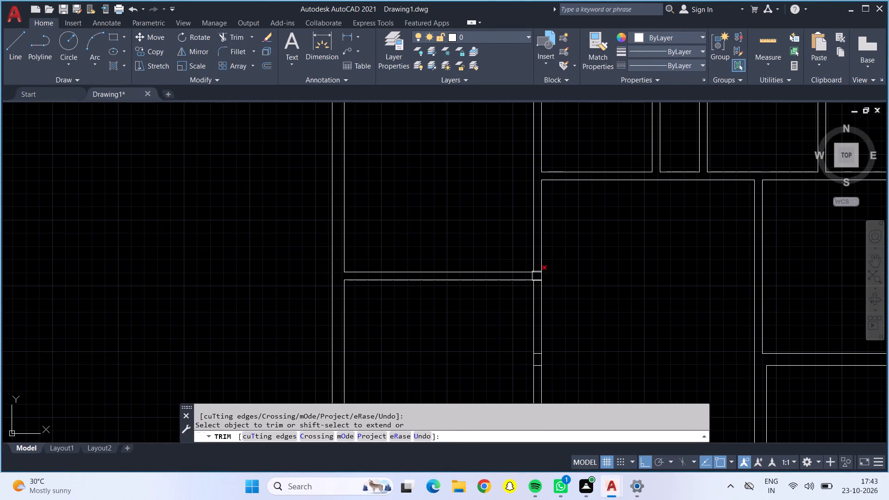
{"action": "scroll", "coordinate": [538, 276], "scroll_direction": "up", "scroll_amount": 5}
{"action": "left_click_drag", "start_coordinate": [464, 271], "coordinate": [494, 333]}
Remove the two short horizontal lines inside the western vertical partition with Trim.
{"action": "scroll", "coordinate": [494, 333], "scroll_direction": "down", "scroll_amount": 4}
{"action": "middle_click_drag", "start_coordinate": [463, 364], "coordinate": [433, 200]}
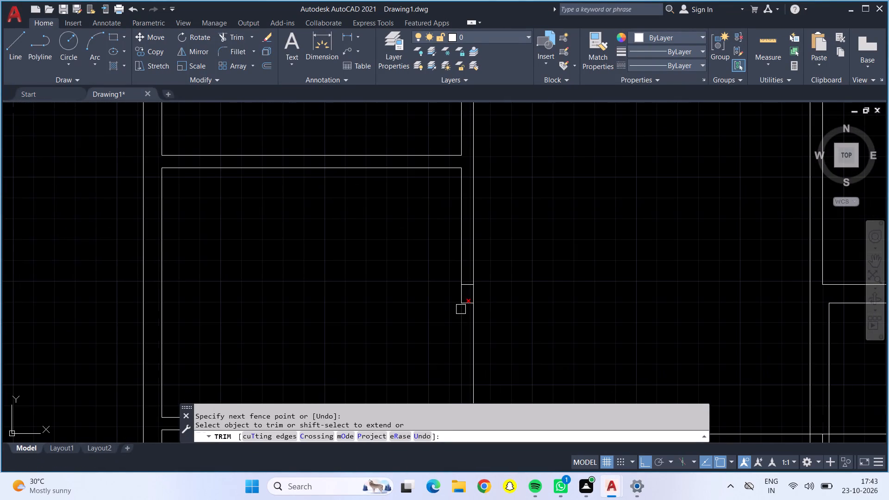
{"action": "scroll", "coordinate": [463, 301], "scroll_direction": "up", "scroll_amount": 3}
{"action": "left_click_drag", "start_coordinate": [474, 196], "coordinate": [473, 327]}
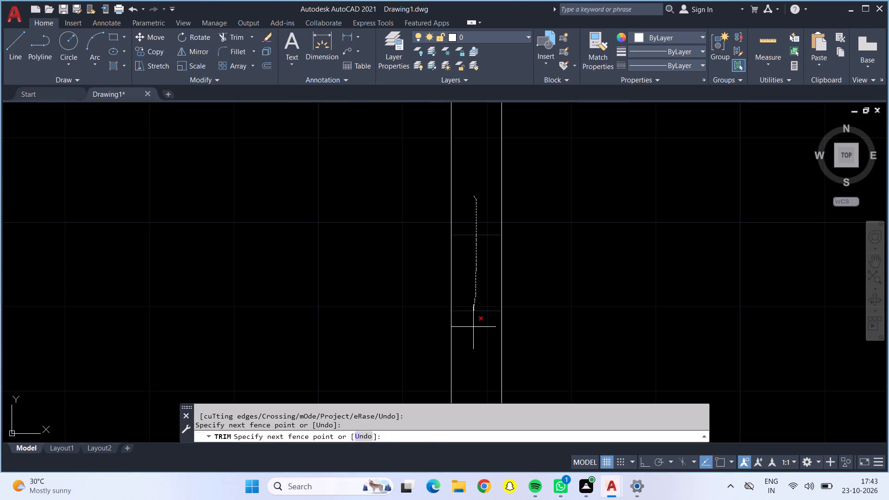
{"action": "left_click_drag", "start_coordinate": [473, 327], "coordinate": [473, 327]}
Trim off the eastern vertical partition's lines south of the lower horizontal wall and clean up their junction.
{"action": "scroll", "coordinate": [473, 330], "scroll_direction": "down", "scroll_amount": 3}
{"action": "middle_click_drag", "start_coordinate": [566, 318], "coordinate": [521, 143]}
{"action": "scroll", "coordinate": [566, 318], "scroll_direction": "down", "scroll_amount": 1}
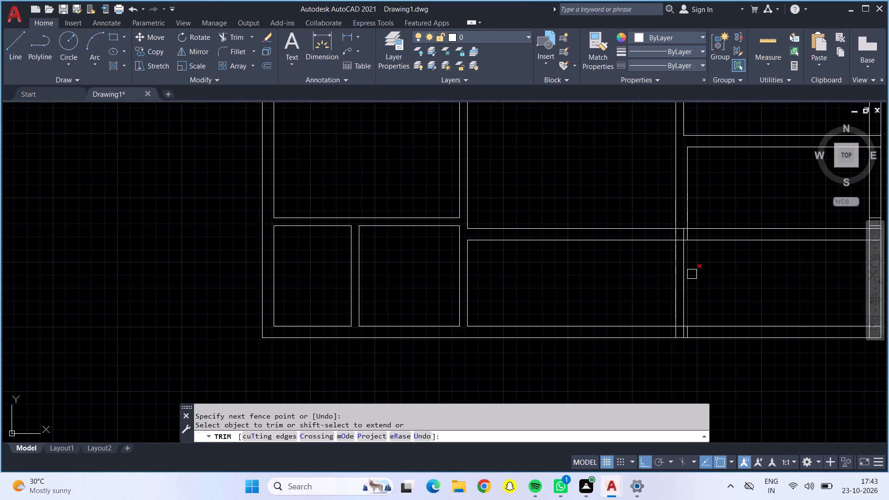
{"action": "scroll", "coordinate": [687, 272], "scroll_direction": "up", "scroll_amount": 2}
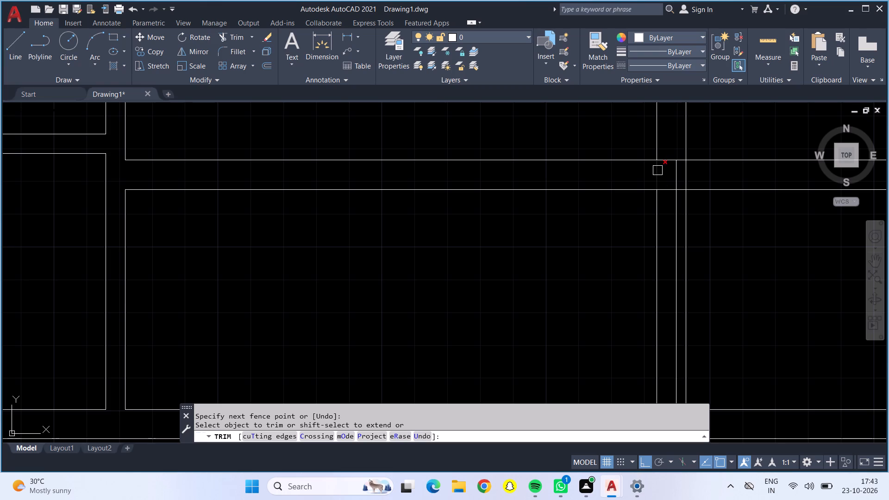
{"action": "left_click", "coordinate": [657, 170]}
{"action": "left_click", "coordinate": [671, 162]}
{"action": "scroll", "coordinate": [652, 244], "scroll_direction": "up", "scroll_amount": 1}
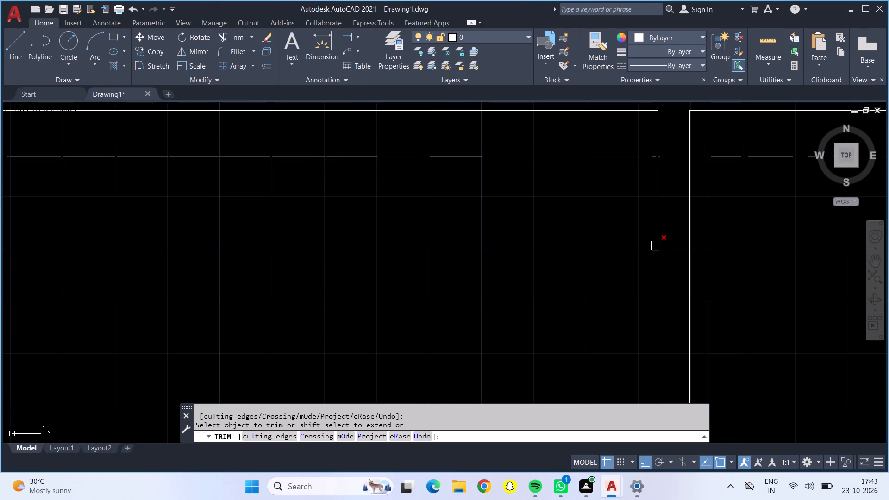
{"action": "left_click", "coordinate": [657, 246]}
{"action": "left_click", "coordinate": [689, 245]}
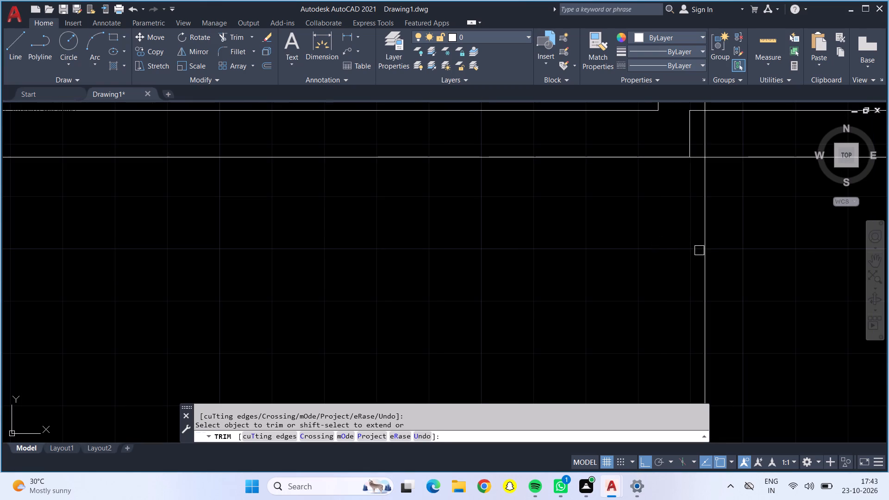
{"action": "left_click", "coordinate": [705, 251]}
{"action": "left_click", "coordinate": [693, 140]}
{"action": "left_click", "coordinate": [693, 112]}
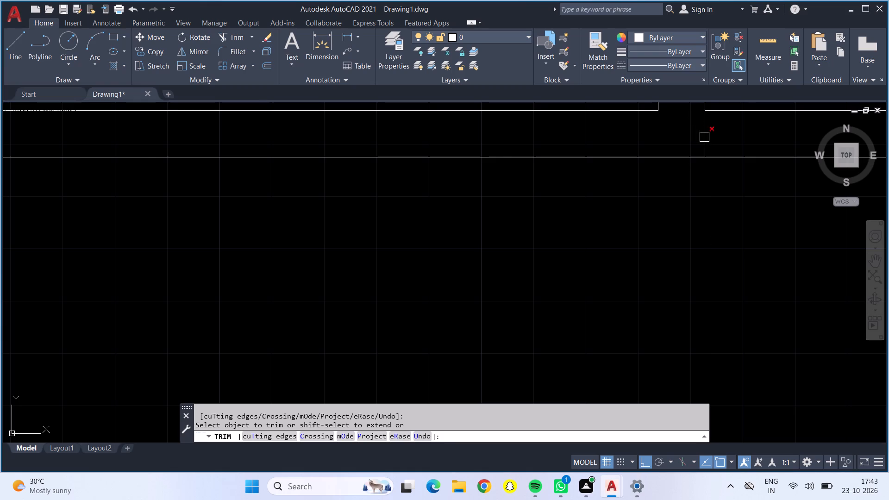
{"action": "left_click", "coordinate": [704, 137]}
Trim the overlapping inner wall line ends inside the plan's southeast corner.
{"action": "scroll", "coordinate": [713, 154], "scroll_direction": "down", "scroll_amount": 5}
{"action": "middle_click_drag", "start_coordinate": [730, 170], "coordinate": [582, 181]}
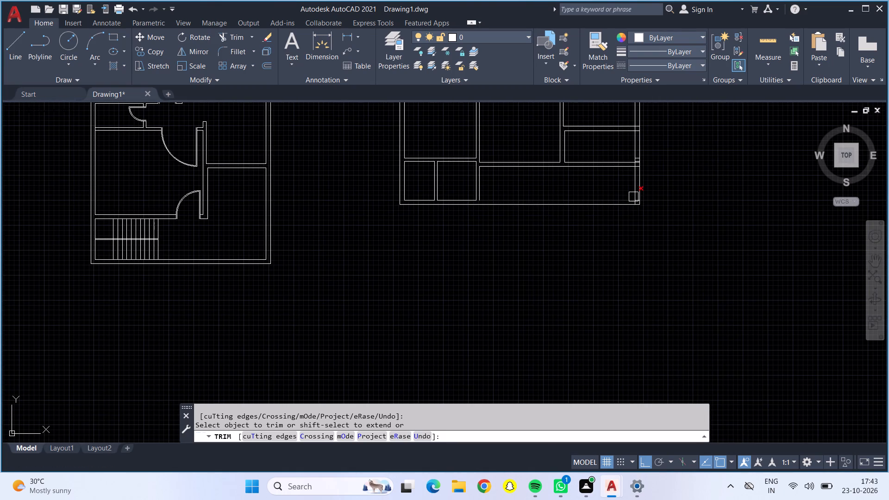
{"action": "scroll", "coordinate": [633, 197], "scroll_direction": "up", "scroll_amount": 5}
{"action": "left_click", "coordinate": [648, 235]}
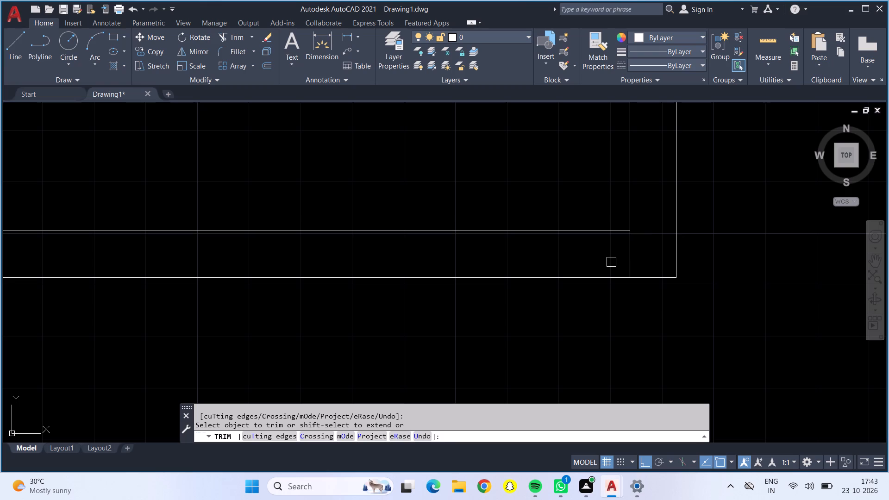
{"action": "left_click", "coordinate": [627, 252]}
Trim the short lines inside the east wall and the overlapping lines where the lower horizontal partition meets it.
{"action": "scroll", "coordinate": [602, 214], "scroll_direction": "down", "scroll_amount": 4}
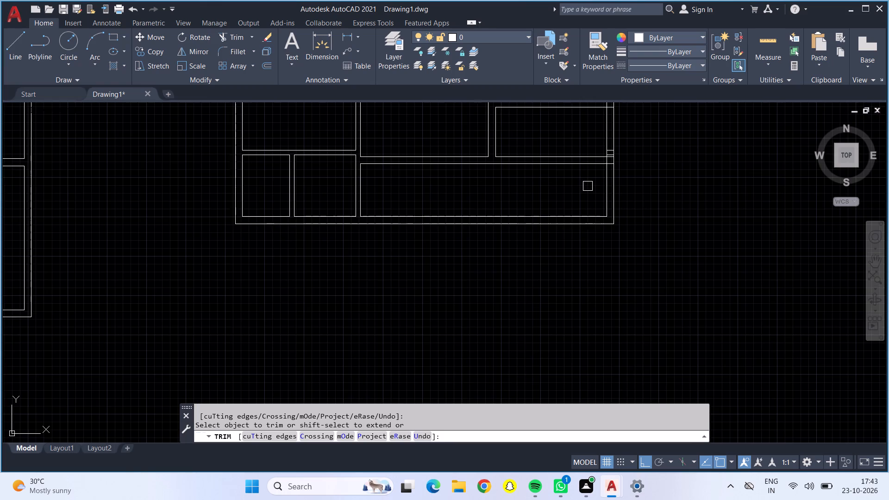
{"action": "middle_click_drag", "start_coordinate": [588, 186], "coordinate": [497, 251]}
{"action": "scroll", "coordinate": [497, 246], "scroll_direction": "up", "scroll_amount": 1}
{"action": "scroll", "coordinate": [530, 203], "scroll_direction": "up", "scroll_amount": 4}
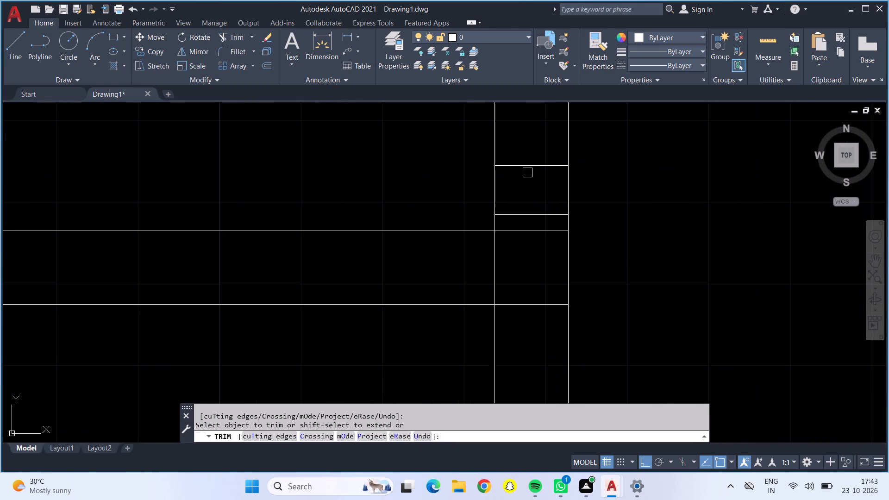
{"action": "left_click_drag", "start_coordinate": [529, 152], "coordinate": [520, 319]}
{"action": "left_click_drag", "start_coordinate": [523, 239], "coordinate": [422, 259]}
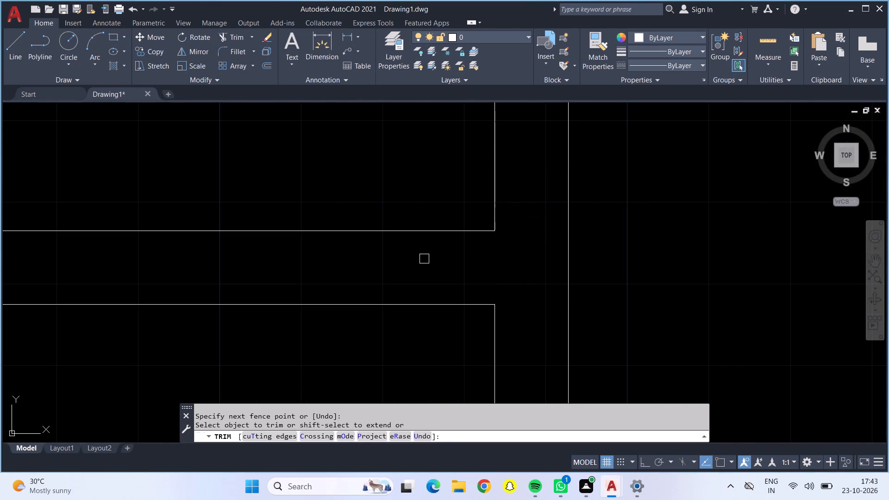
{"action": "scroll", "coordinate": [435, 259], "scroll_direction": "down", "scroll_amount": 3}
{"action": "middle_click_drag", "start_coordinate": [435, 169], "coordinate": [389, 310]}
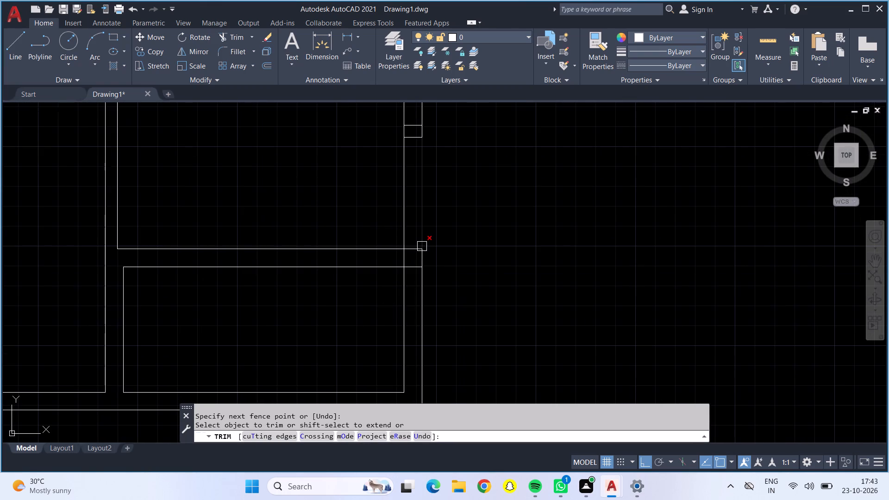
{"action": "scroll", "coordinate": [407, 266], "scroll_direction": "down", "scroll_amount": 2}
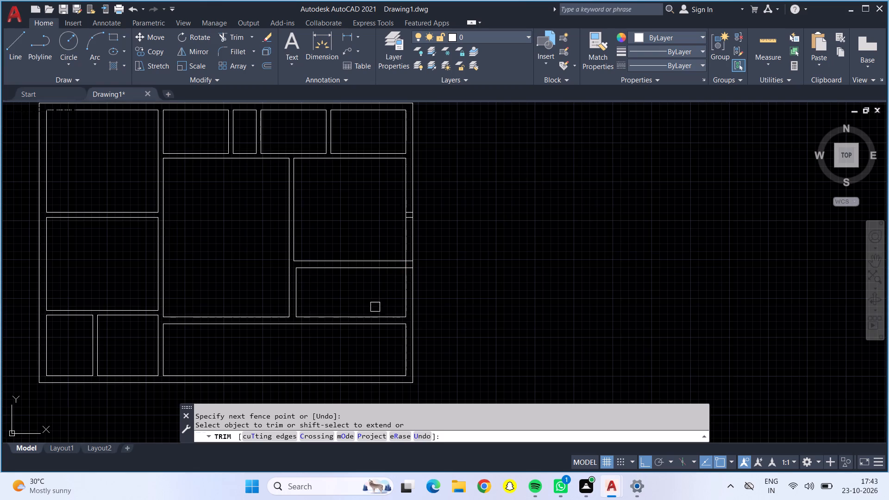
{"action": "key", "text": "Escape"}
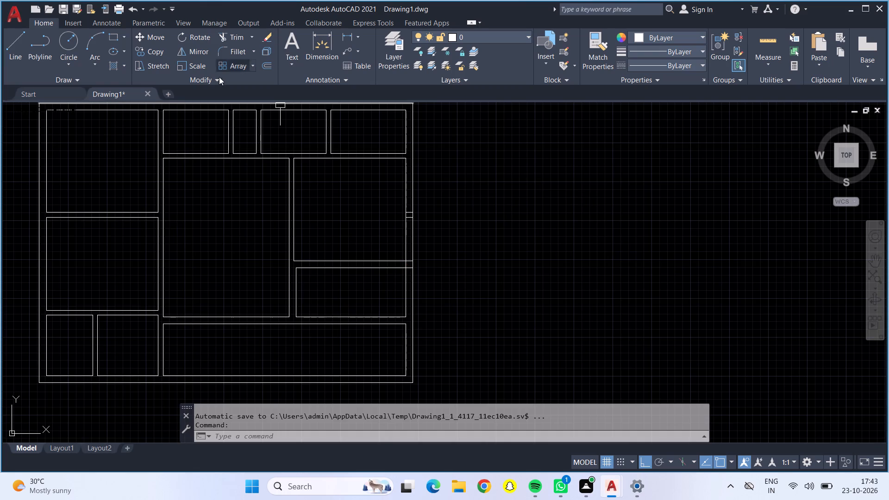
Draw a short vertical line across the lower horizontal partition at the small east room's southwest corner.
{"action": "left_click", "coordinate": [17, 47]}
{"action": "scroll", "coordinate": [305, 325], "scroll_direction": "up", "scroll_amount": 3}
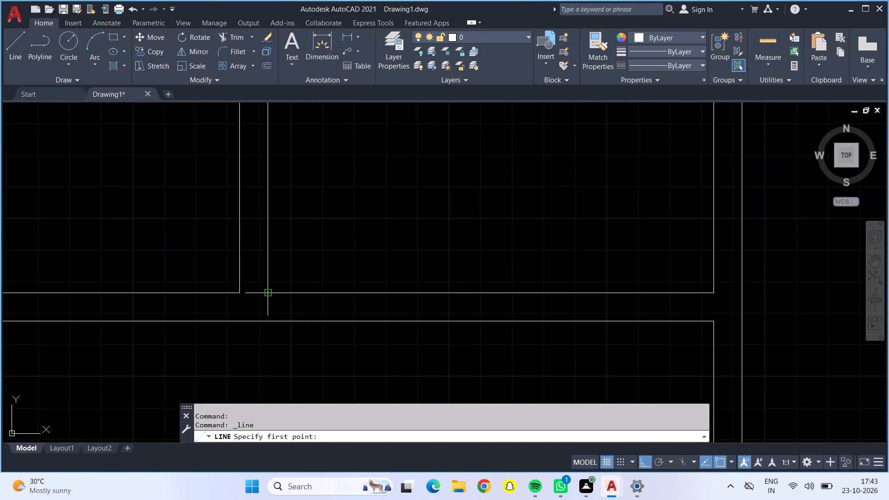
{"action": "left_click", "coordinate": [265, 293]}
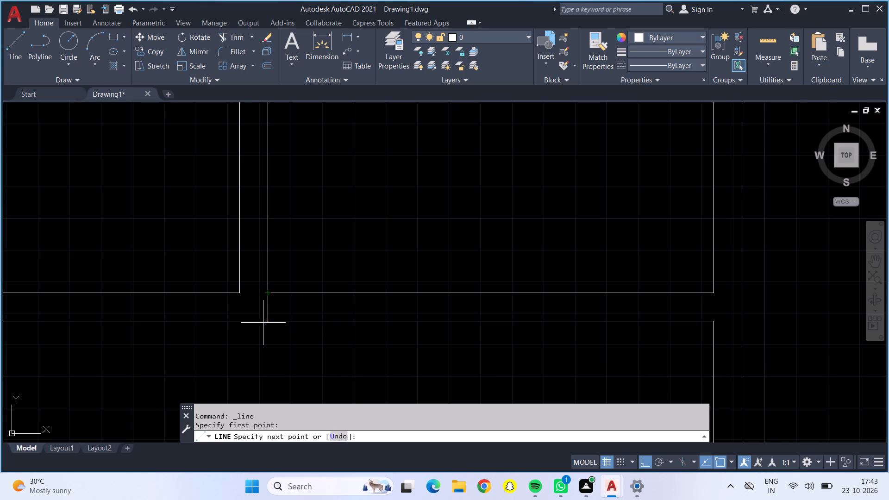
{"action": "left_click", "coordinate": [269, 322]}
{"action": "key", "text": "Escape"}
Trim away both lines of the partition between the small east room and the long south room.
{"action": "left_click", "coordinate": [237, 34]}
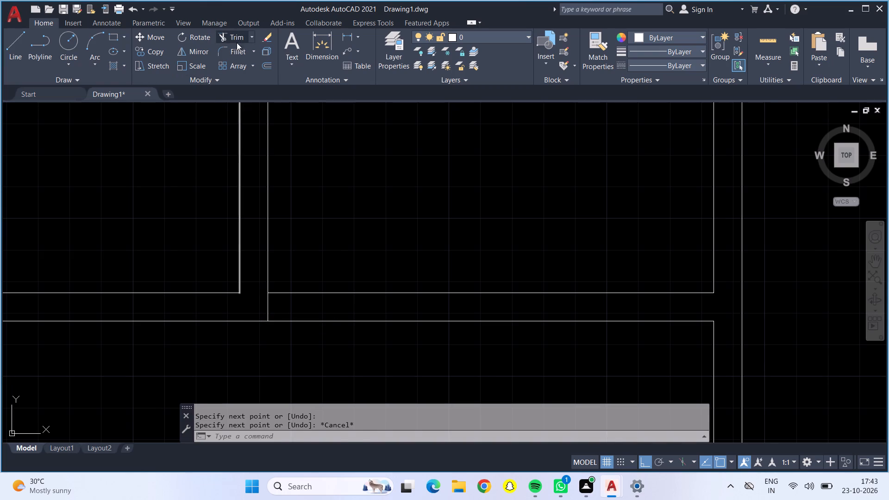
{"action": "left_click_drag", "start_coordinate": [319, 218], "coordinate": [353, 335]}
Trim the overlapping lines where the partition south of the large east room meets the east wall.
{"action": "scroll", "coordinate": [399, 317], "scroll_direction": "down", "scroll_amount": 1}
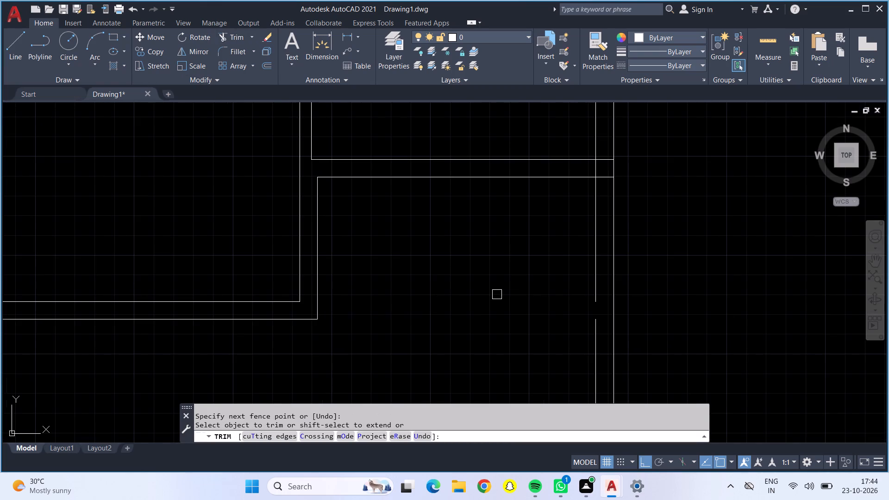
{"action": "scroll", "coordinate": [604, 158], "scroll_direction": "up", "scroll_amount": 2}
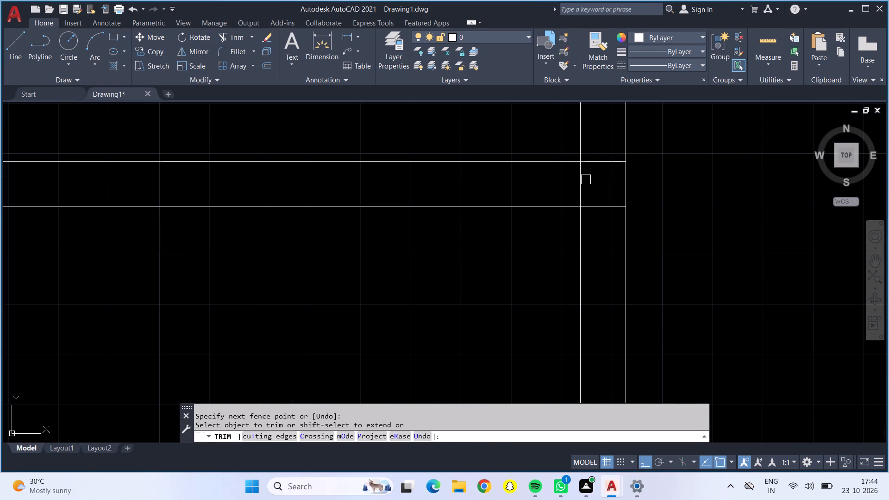
{"action": "left_click", "coordinate": [569, 180]}
{"action": "left_click", "coordinate": [606, 195]}
{"action": "left_click_drag", "start_coordinate": [600, 129], "coordinate": [593, 211]}
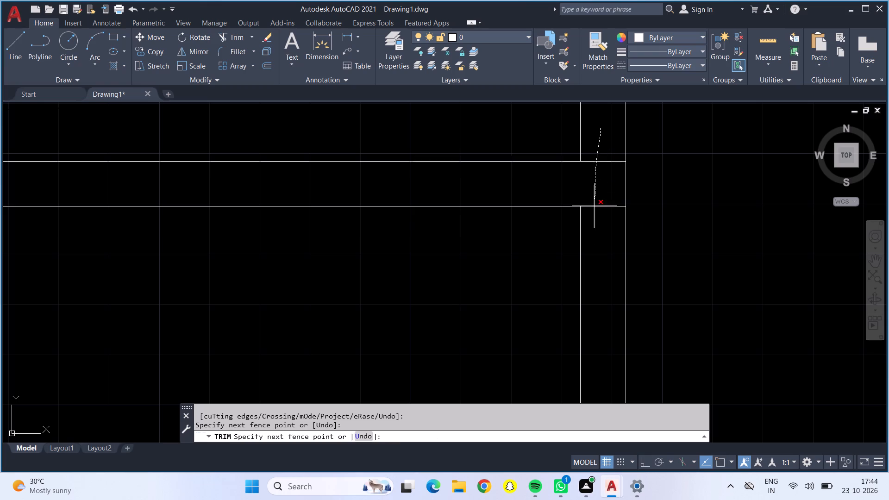
{"action": "left_click_drag", "start_coordinate": [593, 211], "coordinate": [593, 230]}
{"action": "scroll", "coordinate": [593, 230], "scroll_direction": "down", "scroll_amount": 3}
{"action": "key", "text": "Escape"}
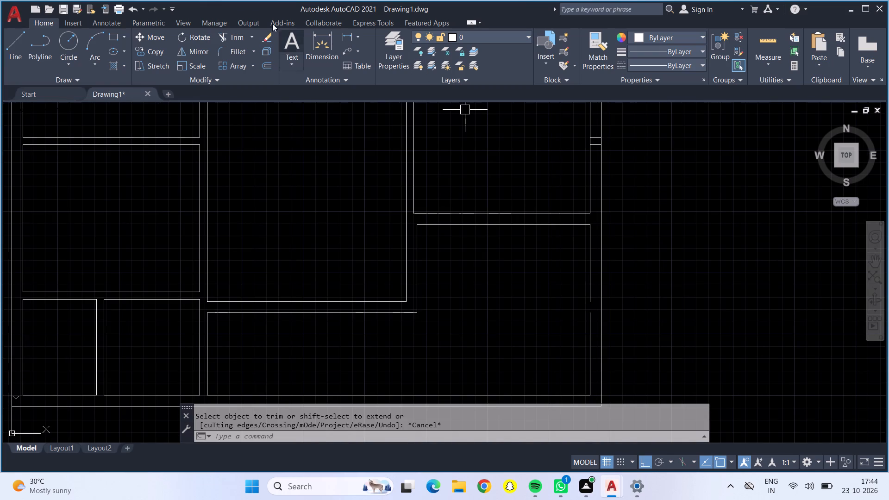
Draw a short vertical line closing the gap in the east wall's inner line at the southeast room.
{"action": "left_click", "coordinate": [18, 40]}
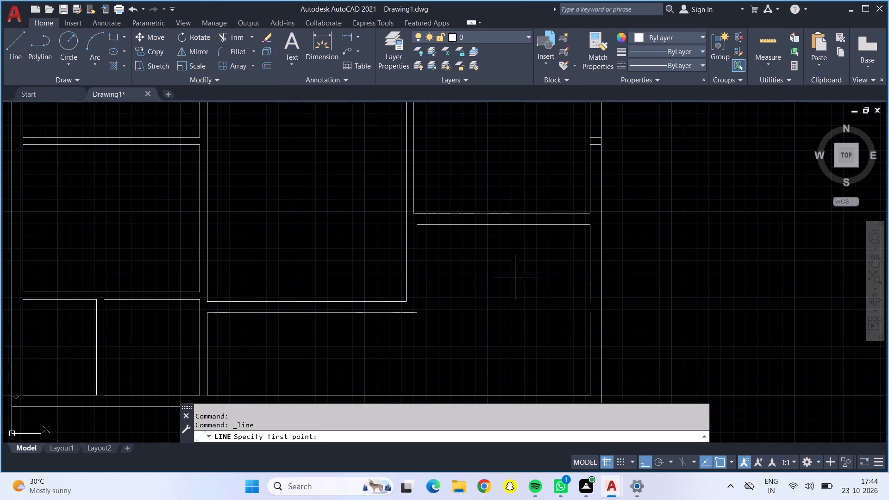
{"action": "scroll", "coordinate": [594, 316], "scroll_direction": "up", "scroll_amount": 2}
{"action": "left_click", "coordinate": [582, 277]}
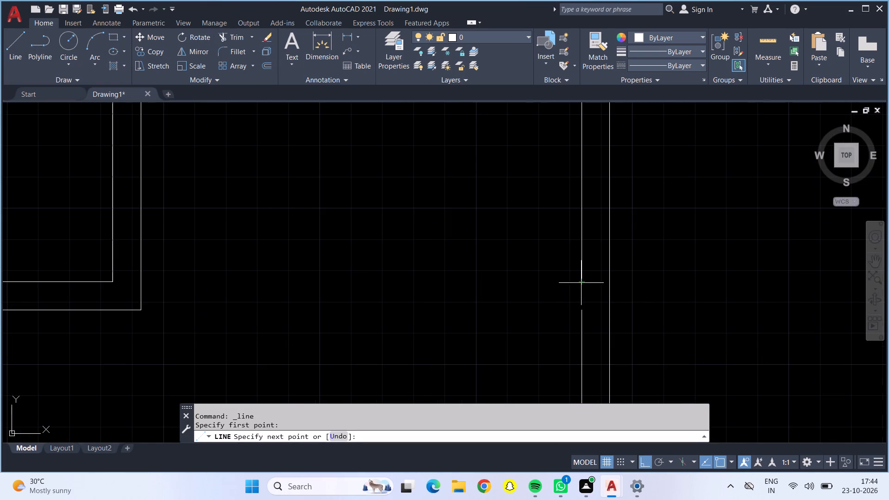
{"action": "left_click", "coordinate": [582, 322]}
{"action": "key", "text": "Escape"}
Remove the two short horizontal lines inside the east wall beside the large east room with Trim.
{"action": "scroll", "coordinate": [582, 321], "scroll_direction": "down", "scroll_amount": 3}
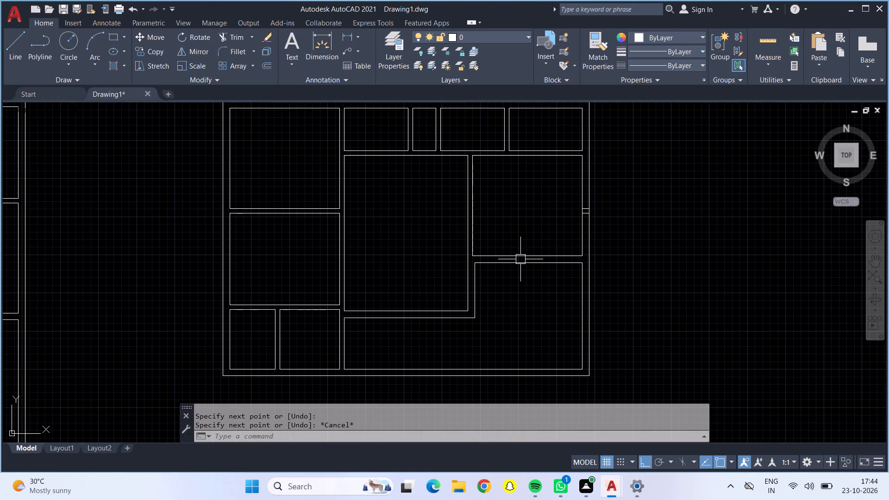
{"action": "middle_click_drag", "start_coordinate": [529, 204], "coordinate": [465, 201]}
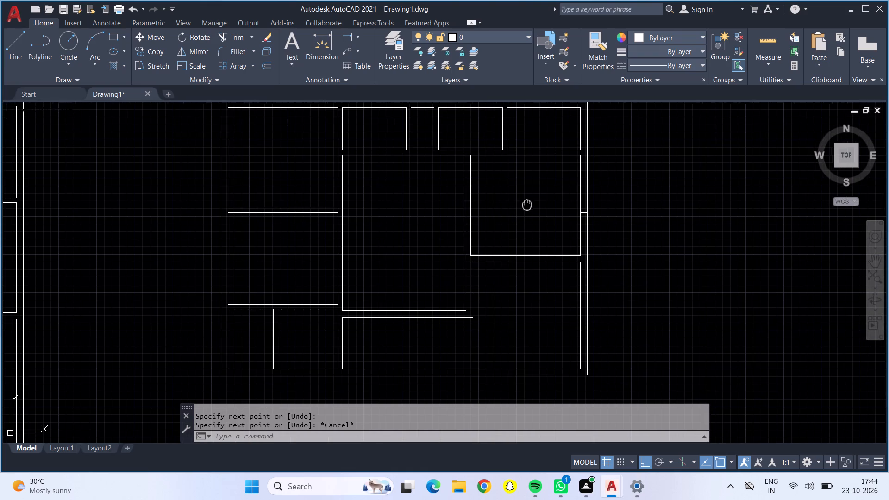
{"action": "middle_click_drag", "start_coordinate": [465, 201], "coordinate": [457, 201]}
{"action": "left_click", "coordinate": [232, 33]}
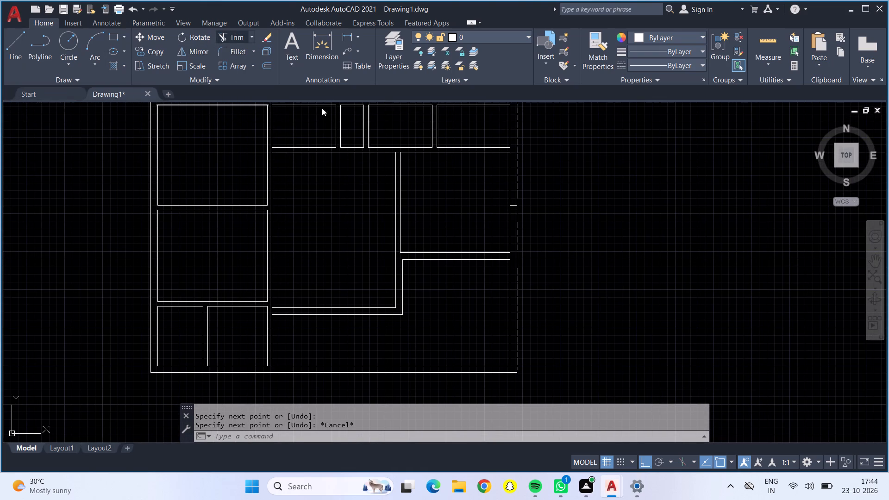
{"action": "scroll", "coordinate": [518, 216], "scroll_direction": "up", "scroll_amount": 4}
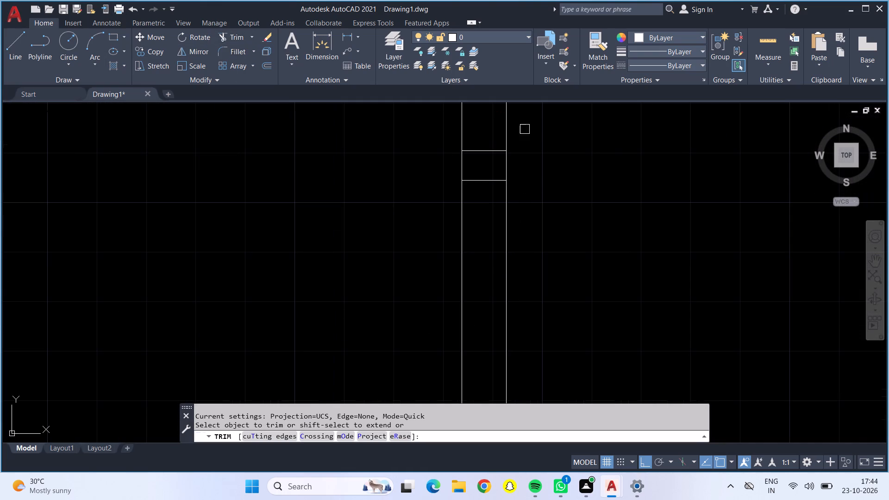
{"action": "left_click_drag", "start_coordinate": [488, 127], "coordinate": [477, 217]}
{"action": "scroll", "coordinate": [477, 217], "scroll_direction": "down", "scroll_amount": 5}
{"action": "key", "text": "Escape"}
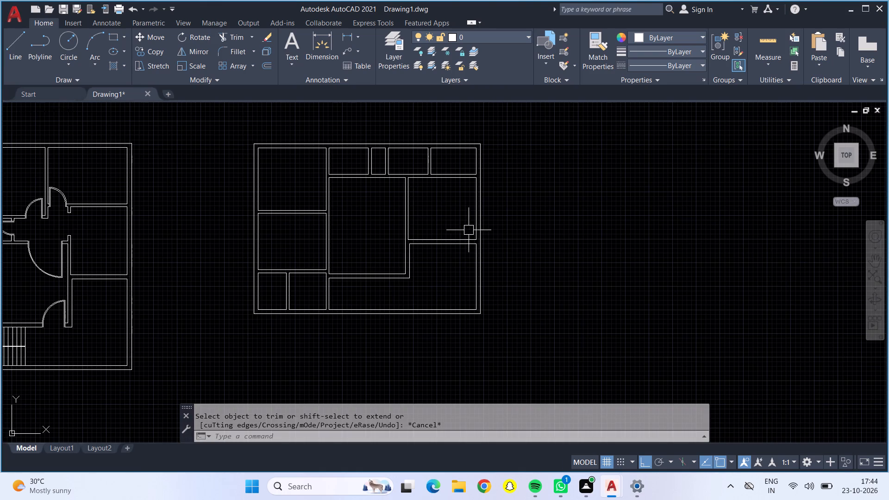
Draw a connected run of lines extending both sides of the narrow northern room to the central room's north line.
{"action": "middle_click_drag", "start_coordinate": [438, 267], "coordinate": [455, 269]}
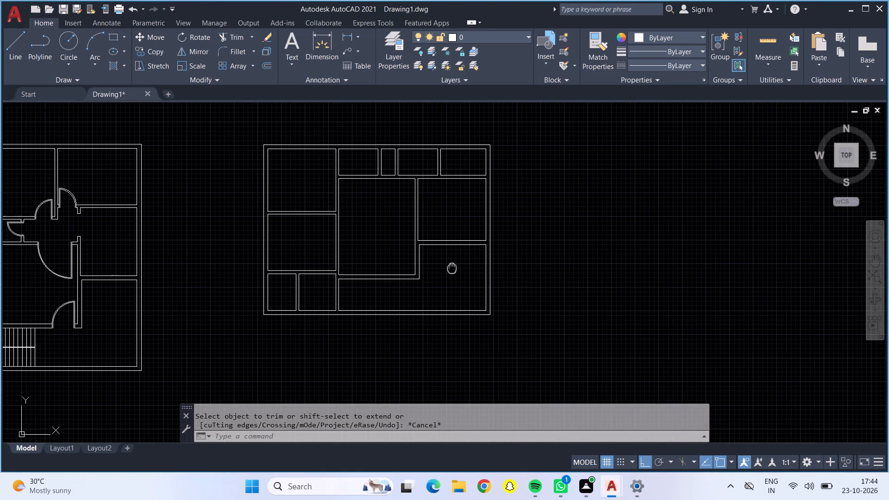
{"action": "middle_click_drag", "start_coordinate": [455, 269], "coordinate": [495, 296]}
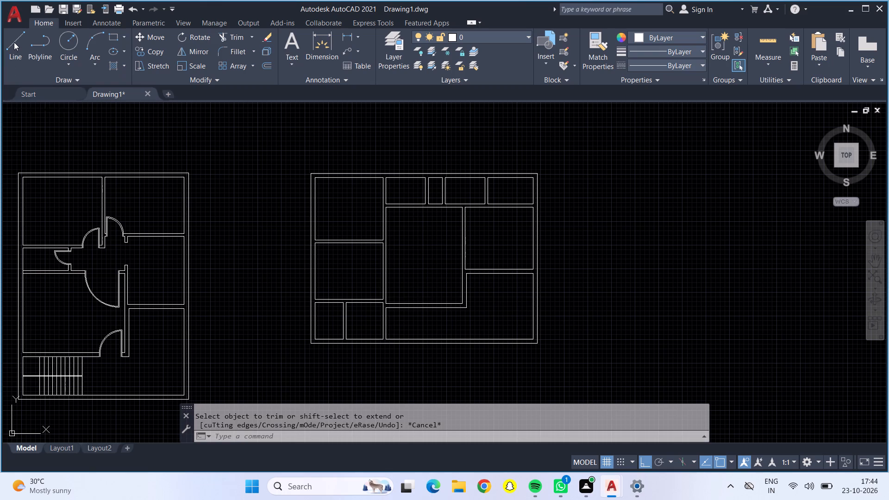
{"action": "left_click", "coordinate": [14, 60]}
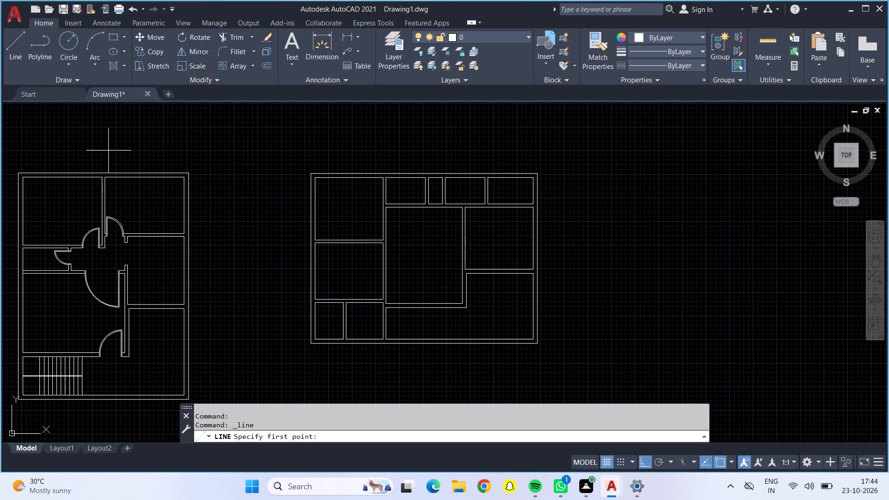
{"action": "scroll", "coordinate": [366, 231], "scroll_direction": "up", "scroll_amount": 2}
{"action": "middle_click_drag", "start_coordinate": [426, 221], "coordinate": [403, 322]}
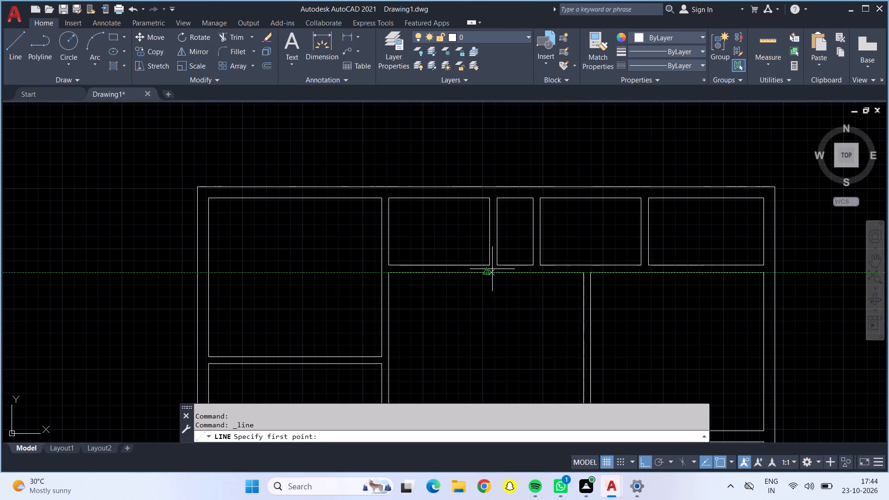
{"action": "scroll", "coordinate": [497, 262], "scroll_direction": "up", "scroll_amount": 4}
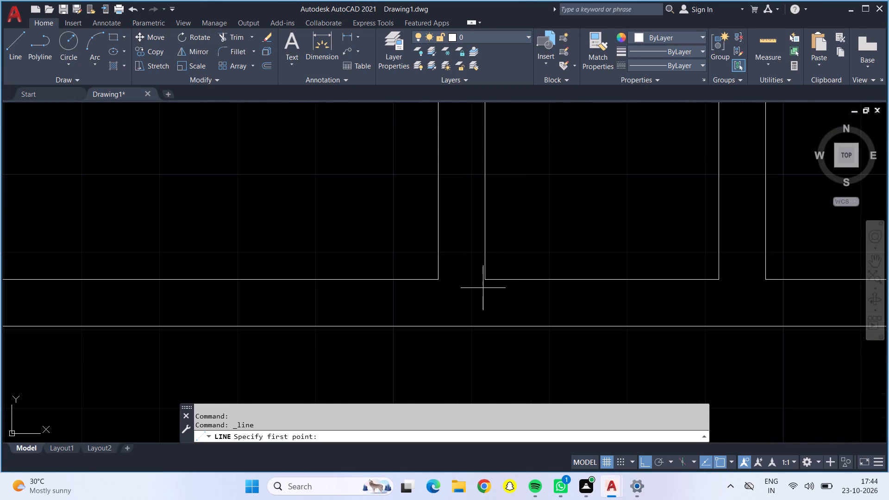
{"action": "left_click", "coordinate": [485, 279]}
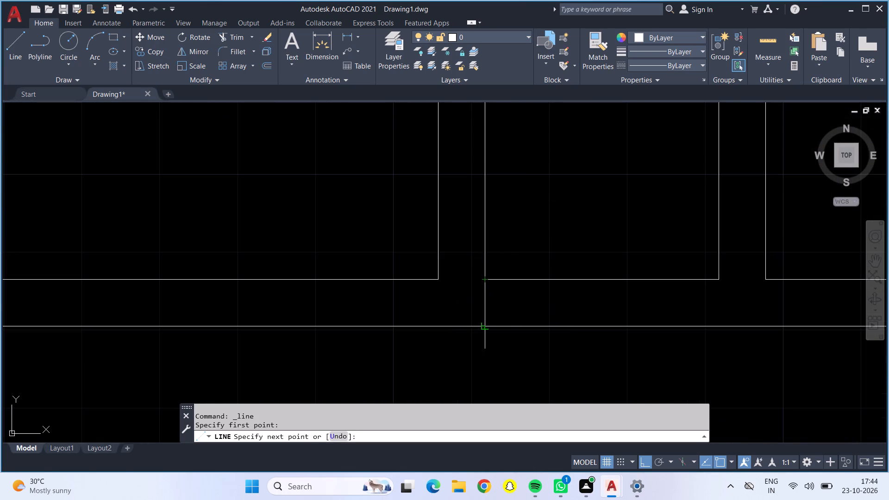
{"action": "left_click", "coordinate": [484, 327]}
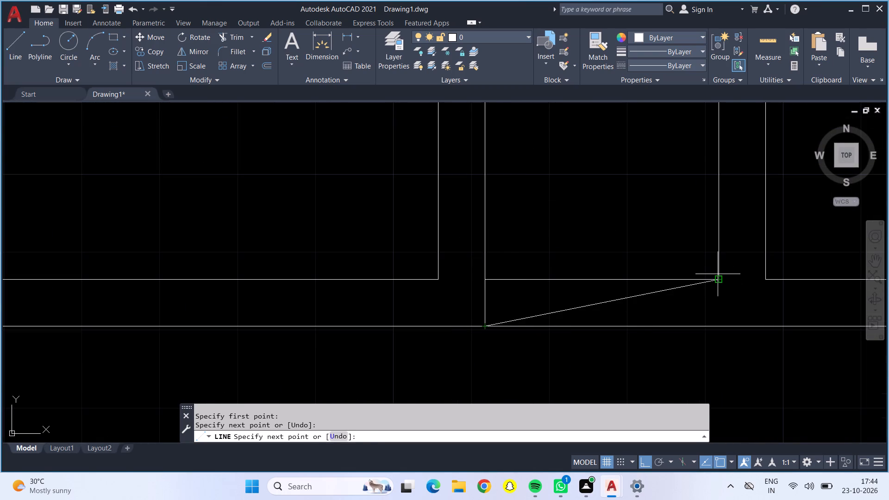
{"action": "left_click", "coordinate": [718, 274]}
{"action": "left_click", "coordinate": [721, 331]}
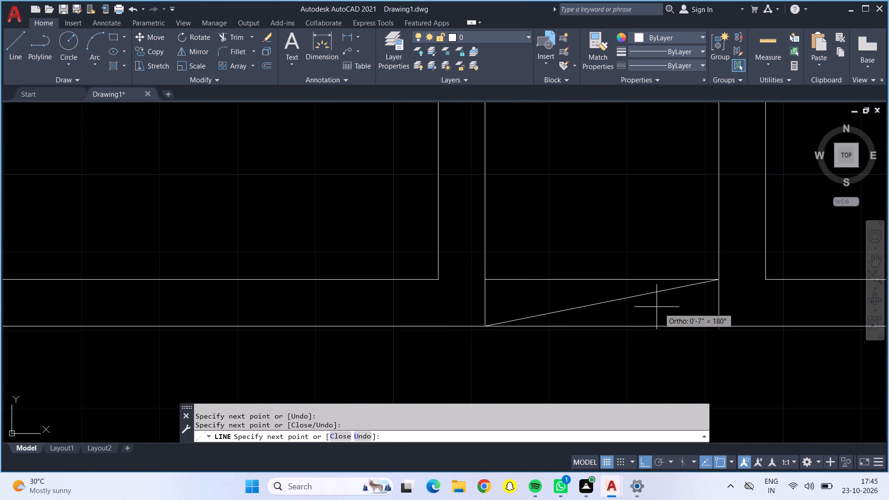
{"action": "key", "text": "Escape"}
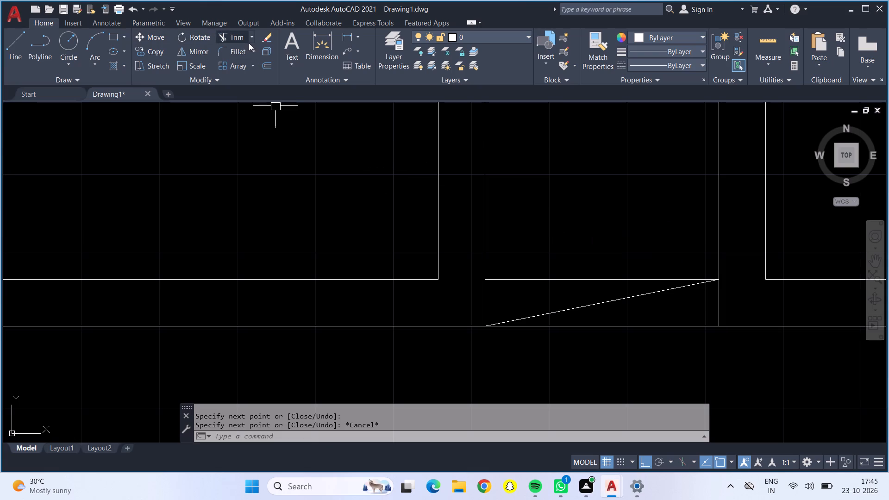
Trim the diagonal and both horizontal partition lines between the narrow northern room and the central room.
{"action": "left_click_drag", "start_coordinate": [226, 34], "coordinate": [234, 41]}
{"action": "left_click_drag", "start_coordinate": [581, 263], "coordinate": [582, 267]}
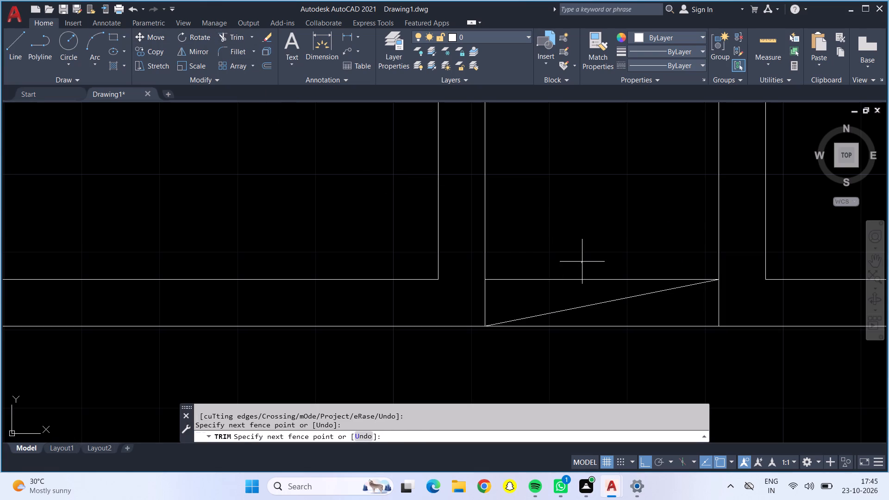
{"action": "left_click_drag", "start_coordinate": [582, 267], "coordinate": [591, 331]}
{"action": "scroll", "coordinate": [553, 299], "scroll_direction": "down", "scroll_amount": 2}
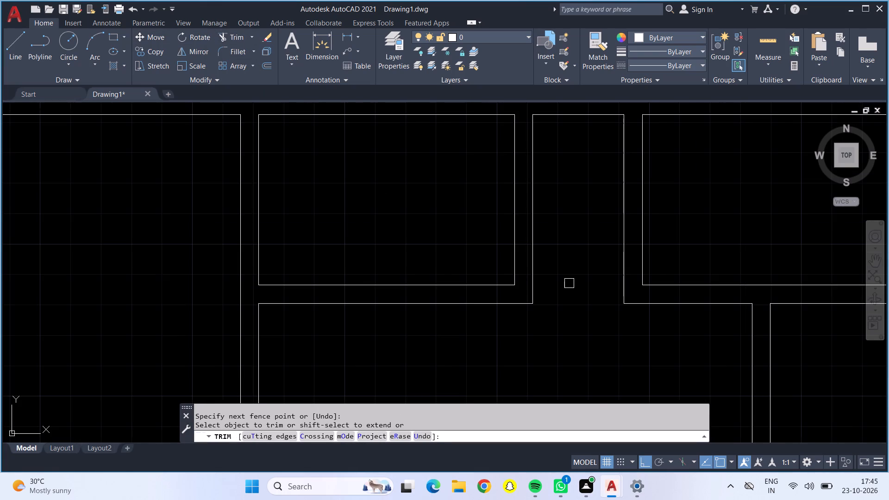
{"action": "key", "text": "Escape"}
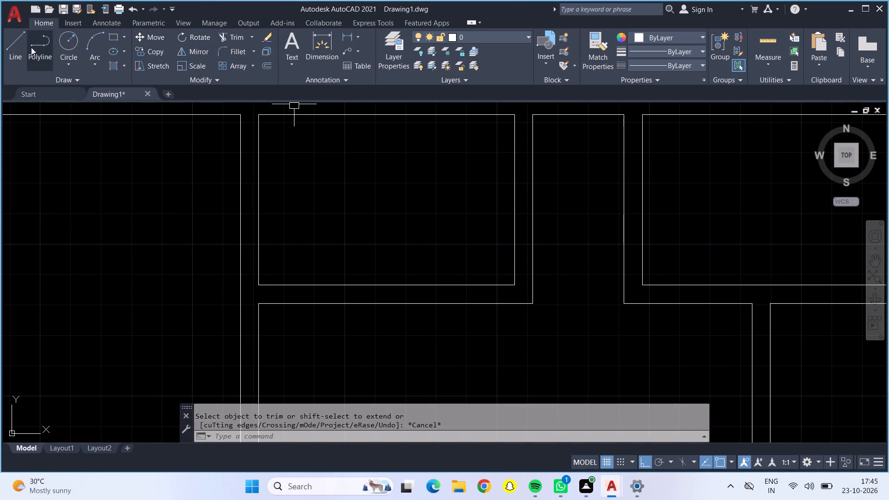
Draw a 2'5" door opening 6" from the north corner, with a 2'5" leaf, in the wall east of the narrow northern room.
{"action": "left_click", "coordinate": [21, 44]}
{"action": "middle_click_drag", "start_coordinate": [658, 137], "coordinate": [587, 141]}
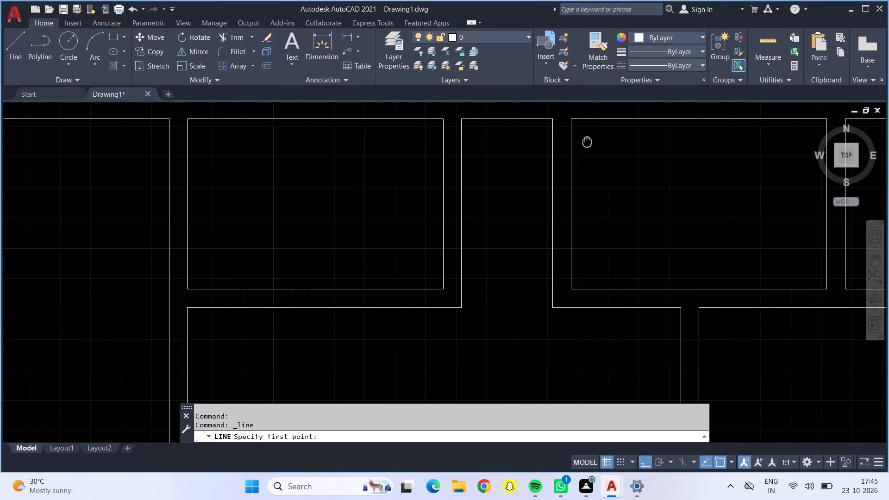
{"action": "middle_click_drag", "start_coordinate": [587, 141], "coordinate": [583, 140]}
{"action": "left_click", "coordinate": [568, 117]}
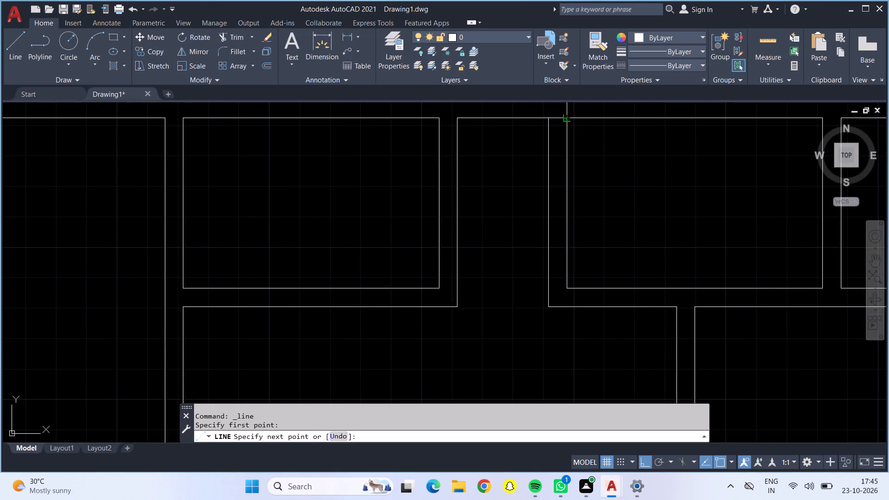
{"action": "type", "text": "6\""}
{"action": "key", "text": "Return"}
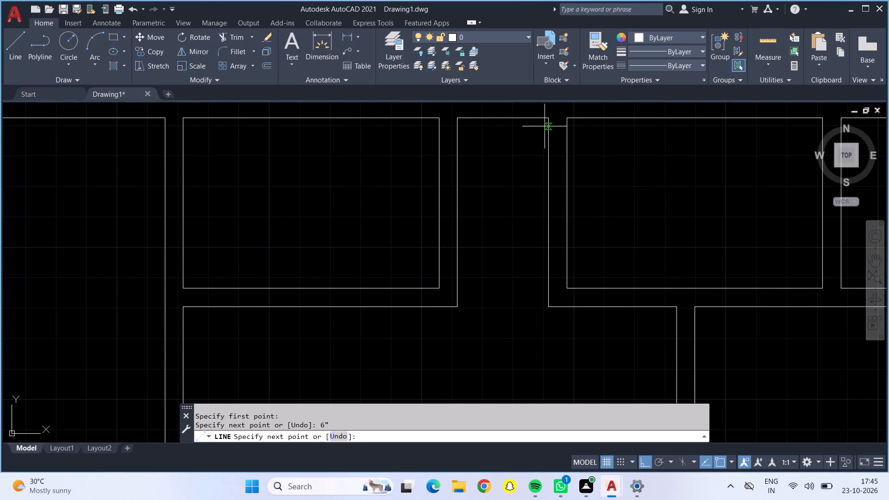
{"action": "left_click", "coordinate": [548, 138]}
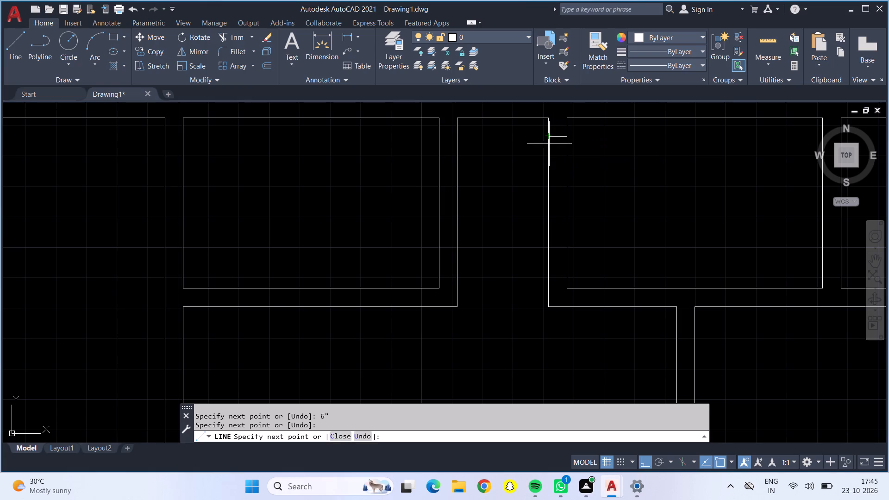
{"action": "type", "text": "2'5\""}
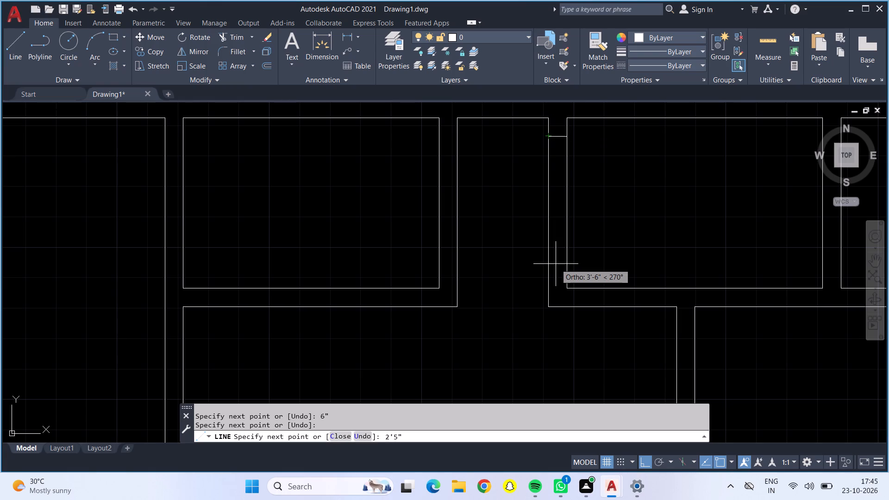
{"action": "key", "text": "Return"}
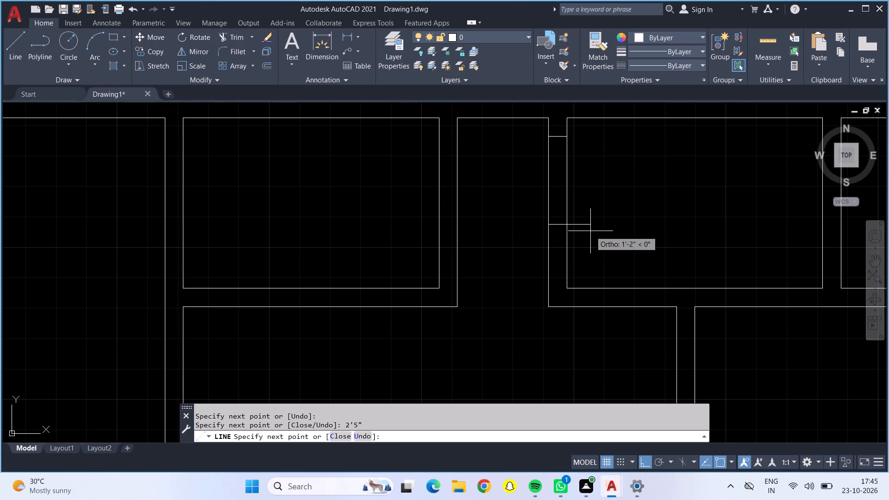
{"action": "left_click", "coordinate": [570, 223]}
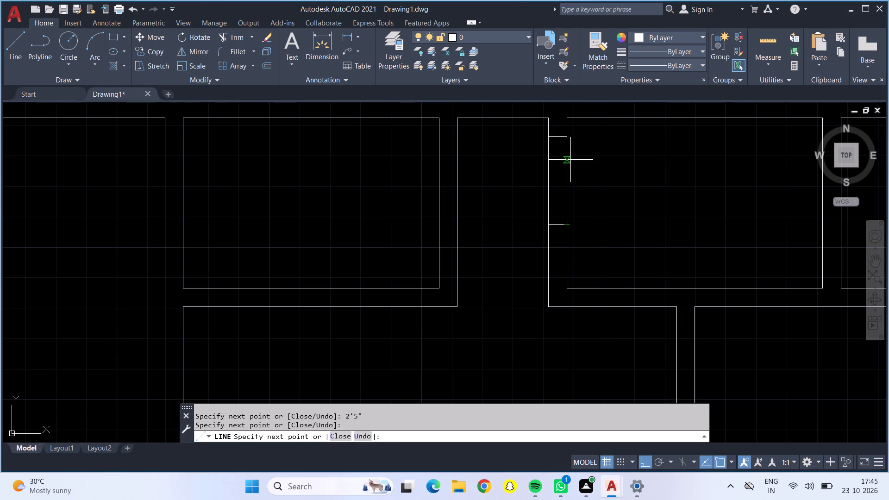
{"action": "left_click", "coordinate": [567, 136]}
{"action": "type", "text": "2'5\""}
{"action": "key", "text": "Return"}
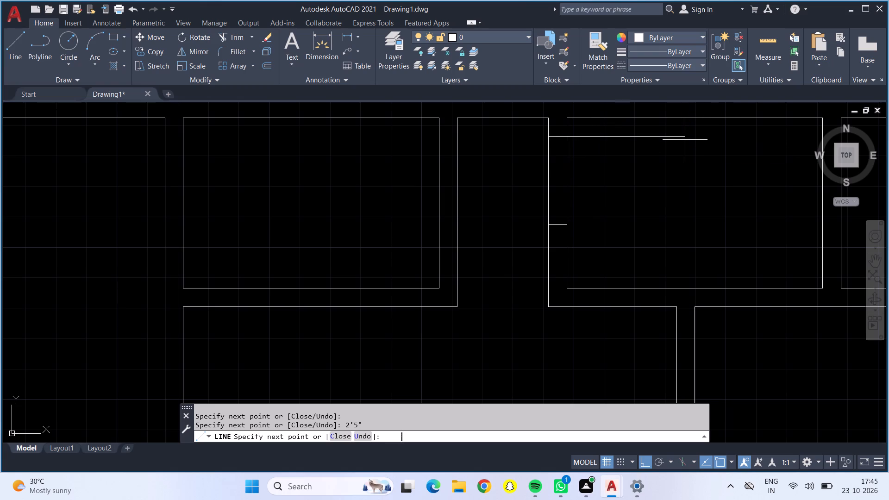
{"action": "key", "text": "Return"}
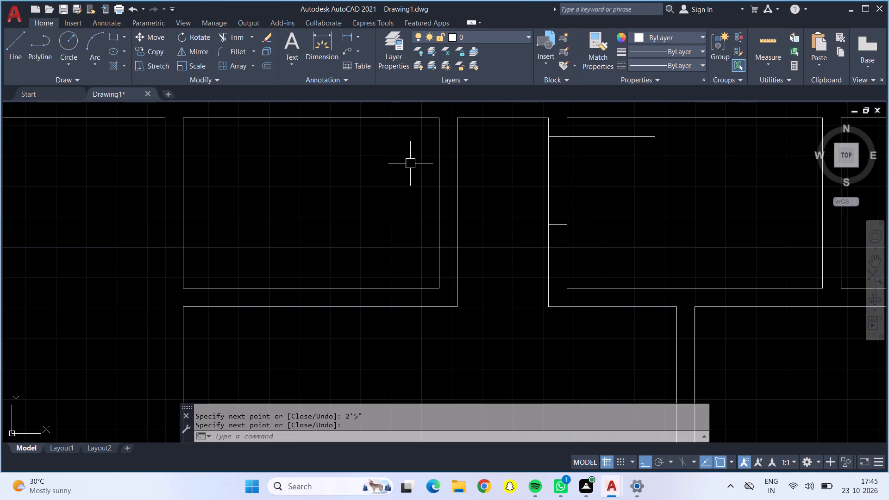
Draw a 2'5" door opening 6" from the north corner, with a 2'5" leaf line, in the wall between the northwest room and its eastern neighbour.
{"action": "left_click", "coordinate": [23, 44]}
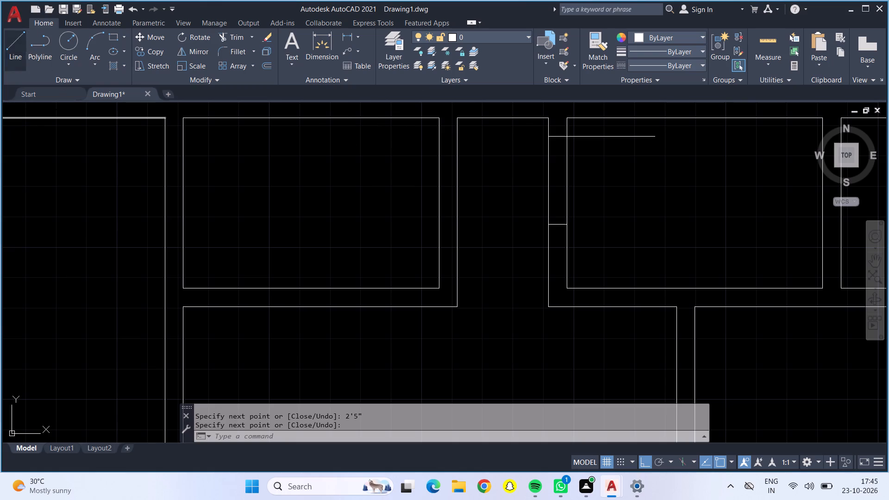
{"action": "left_click", "coordinate": [166, 123]}
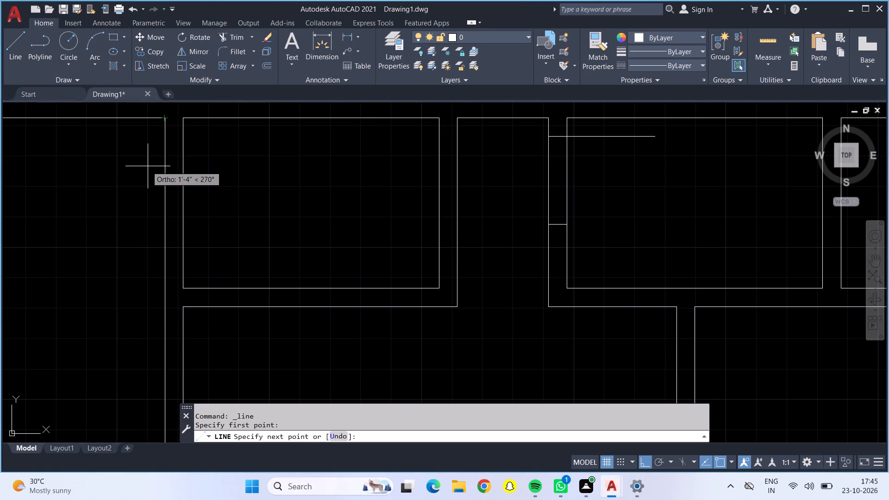
{"action": "type", "text": "6\""}
{"action": "key", "text": "Return"}
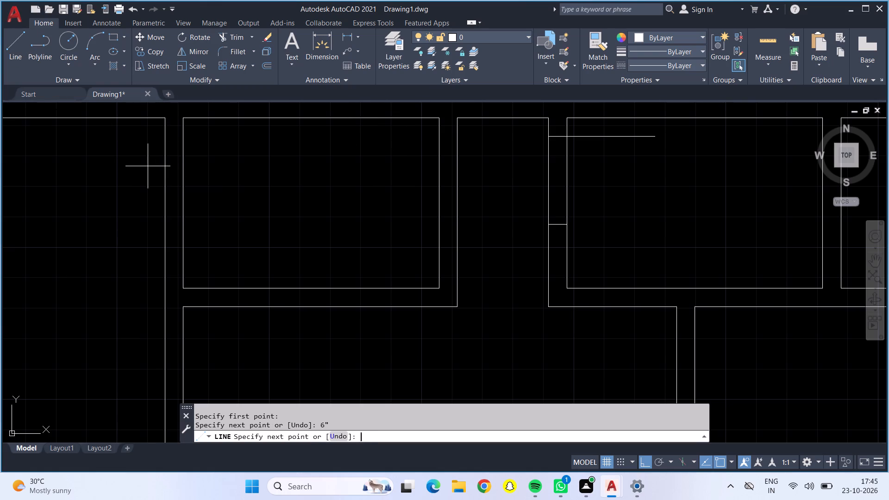
{"action": "left_click", "coordinate": [183, 136]}
{"action": "type", "text": "2'5\""}
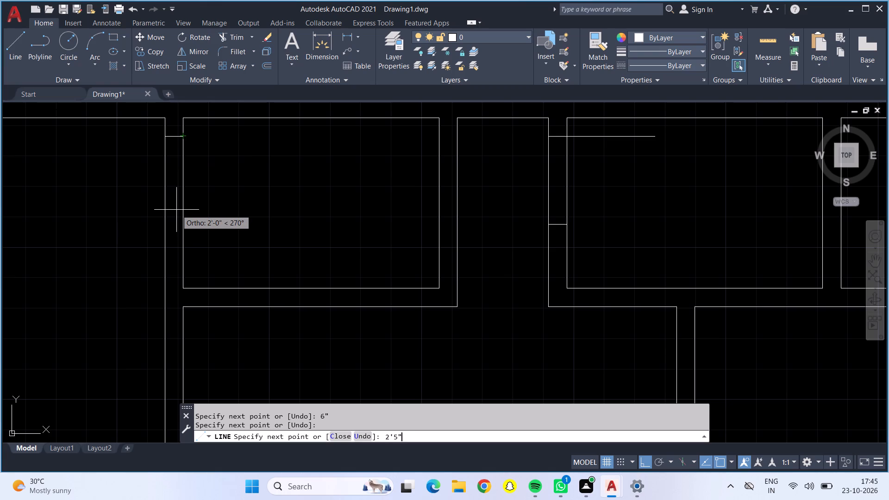
{"action": "key", "text": "Return"}
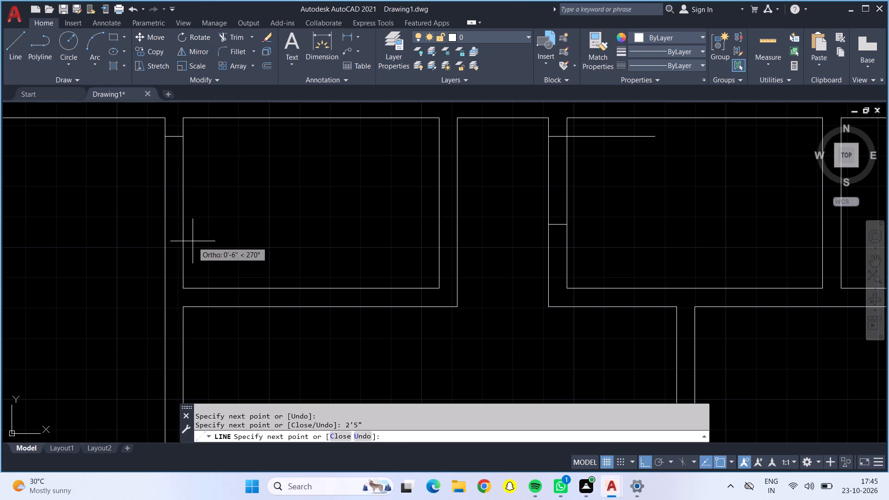
{"action": "left_click", "coordinate": [165, 225]}
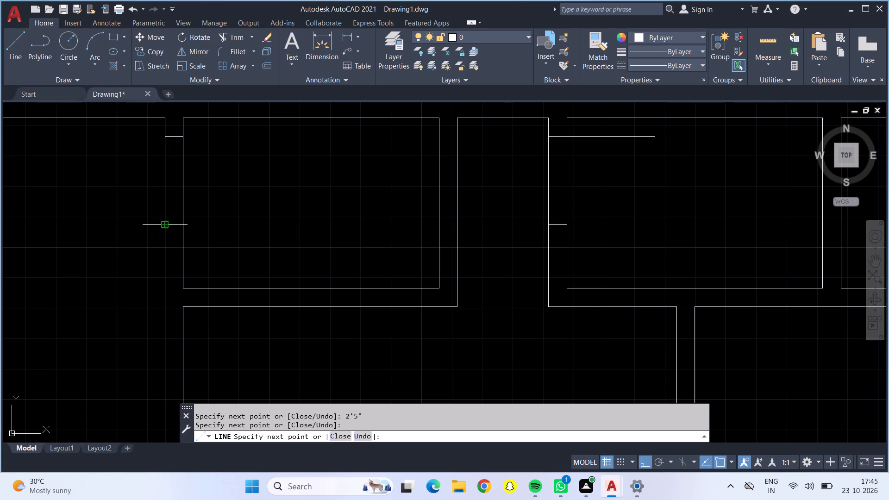
{"action": "left_click_drag", "start_coordinate": [185, 224], "coordinate": [185, 219]}
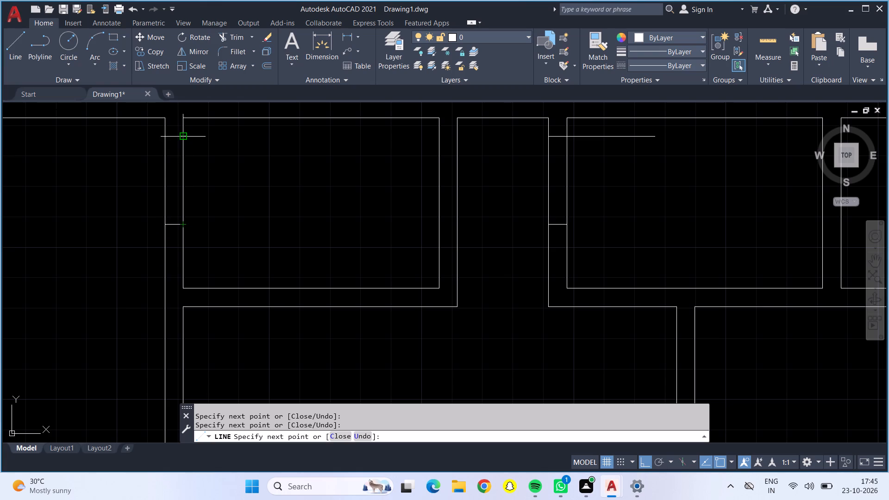
{"action": "left_click", "coordinate": [185, 138]}
{"action": "type", "text": "2'5\""}
{"action": "key", "text": "Return"}
{"action": "key", "text": "period"}
{"action": "key", "text": "Escape"}
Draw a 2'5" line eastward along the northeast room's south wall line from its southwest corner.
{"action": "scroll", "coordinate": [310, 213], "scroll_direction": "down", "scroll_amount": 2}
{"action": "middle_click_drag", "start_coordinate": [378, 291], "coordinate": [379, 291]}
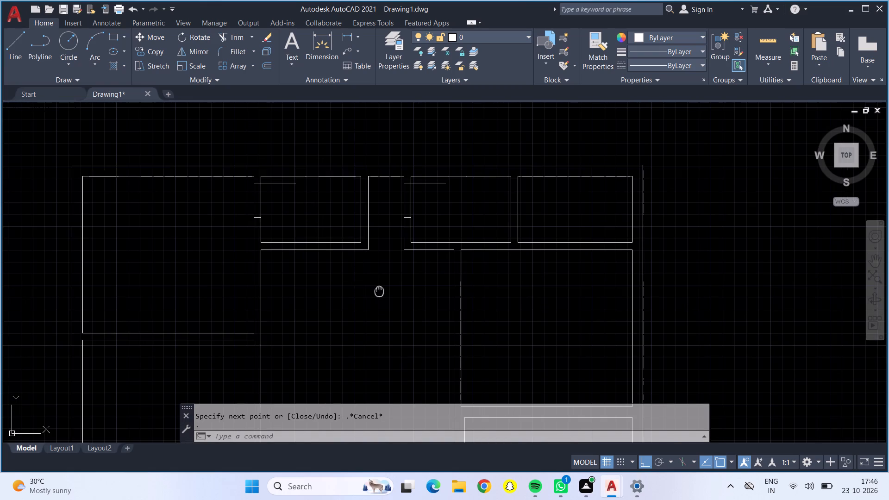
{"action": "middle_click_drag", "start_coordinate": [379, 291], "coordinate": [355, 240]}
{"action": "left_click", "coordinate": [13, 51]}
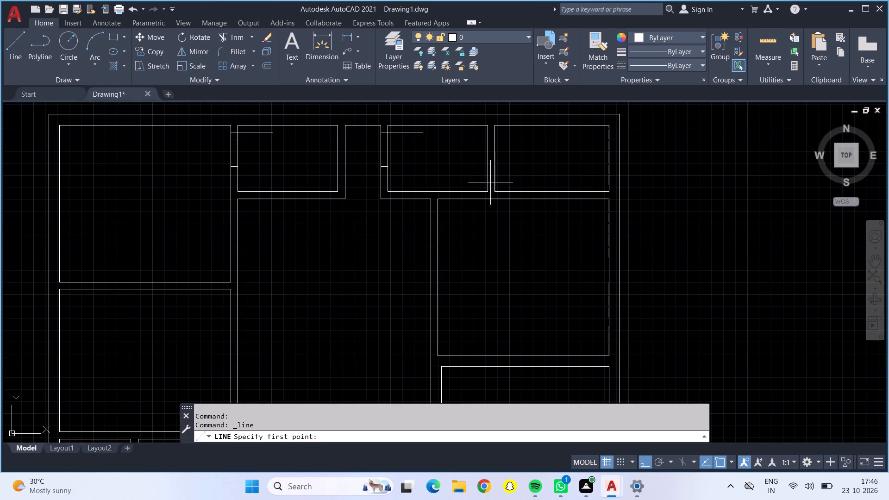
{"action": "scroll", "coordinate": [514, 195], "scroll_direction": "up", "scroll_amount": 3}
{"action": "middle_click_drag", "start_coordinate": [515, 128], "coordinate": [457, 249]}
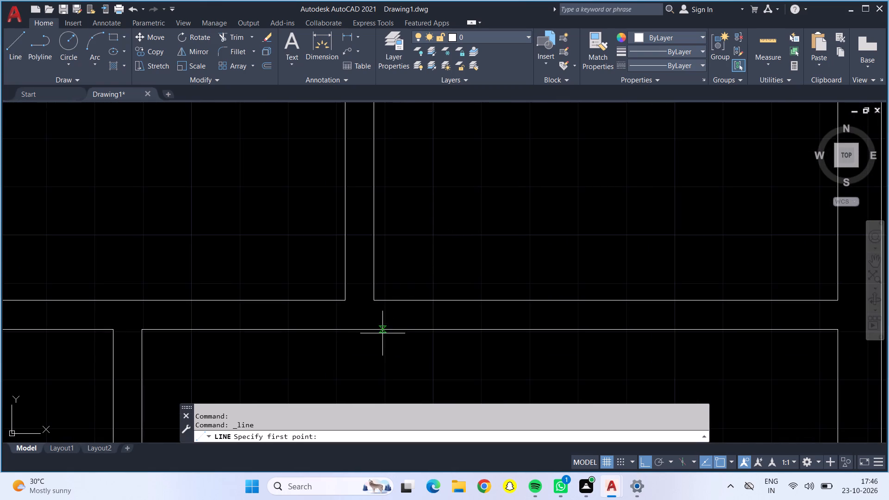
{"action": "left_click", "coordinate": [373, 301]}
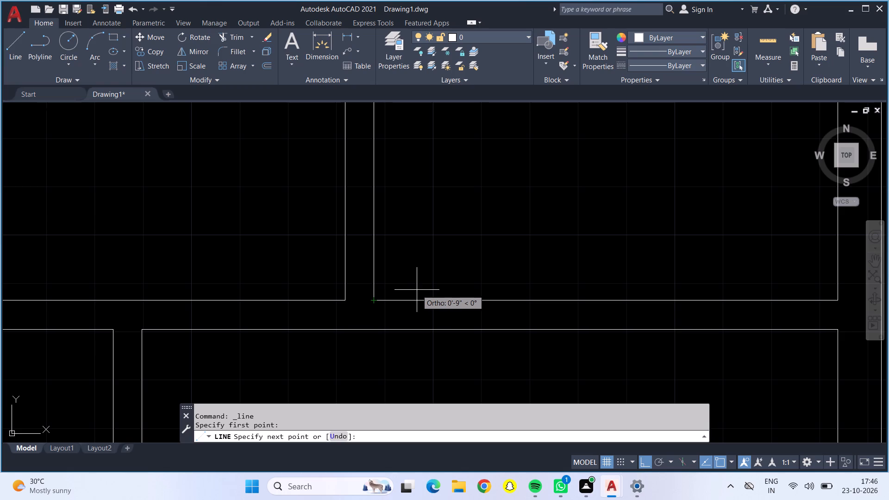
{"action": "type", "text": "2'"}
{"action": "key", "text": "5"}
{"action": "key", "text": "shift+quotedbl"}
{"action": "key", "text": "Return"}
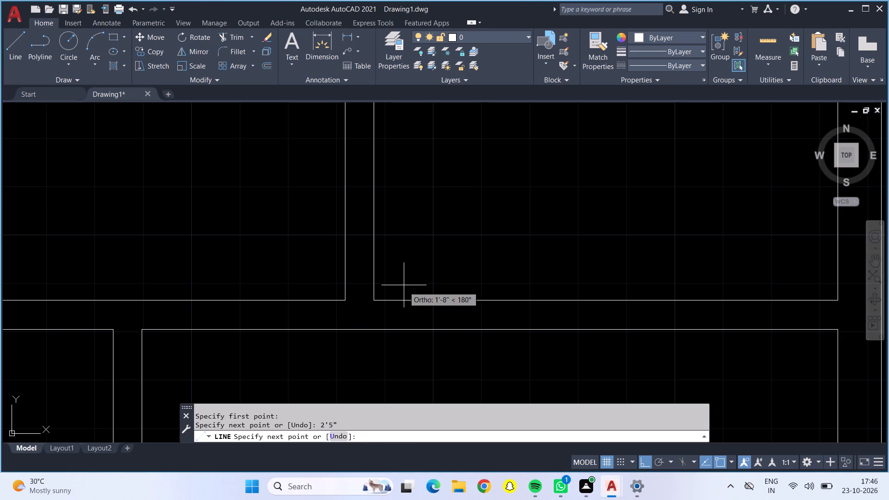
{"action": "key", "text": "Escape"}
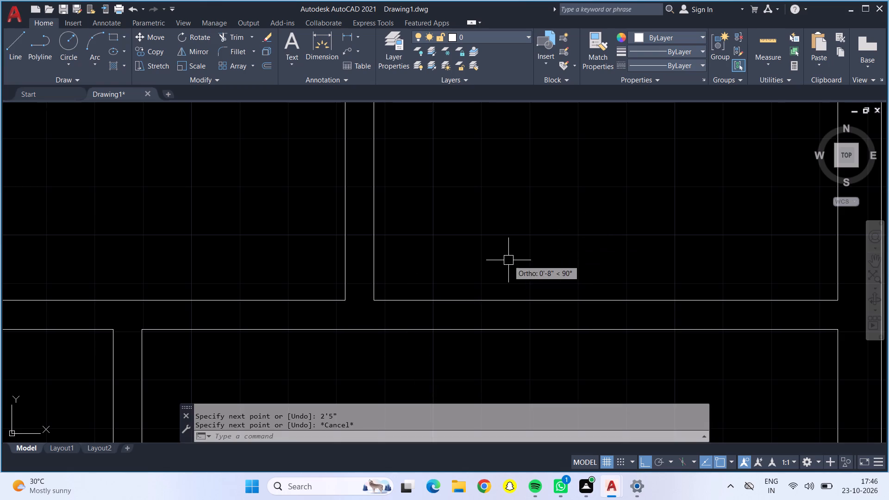
Draw a 2'5" door opening 6" east of the northeast room's southwest corner through its south wall, with a 2'5" leaf line running north.
{"action": "left_click", "coordinate": [20, 40]}
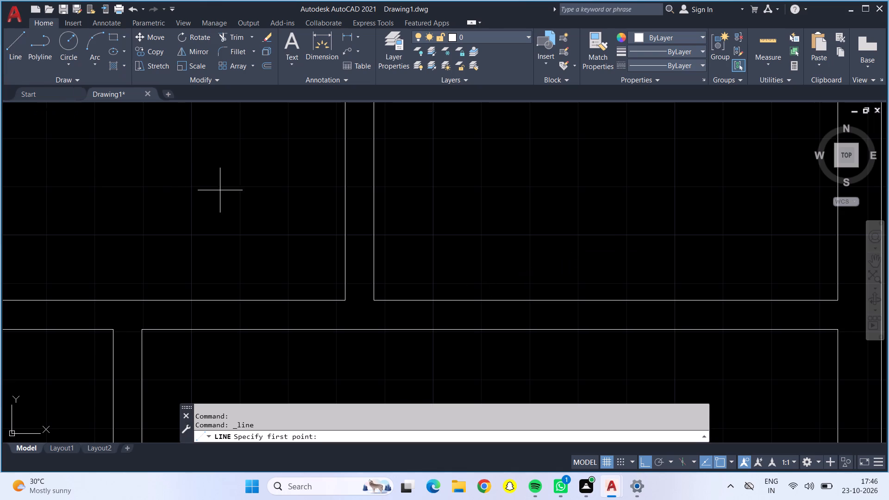
{"action": "left_click", "coordinate": [376, 301]}
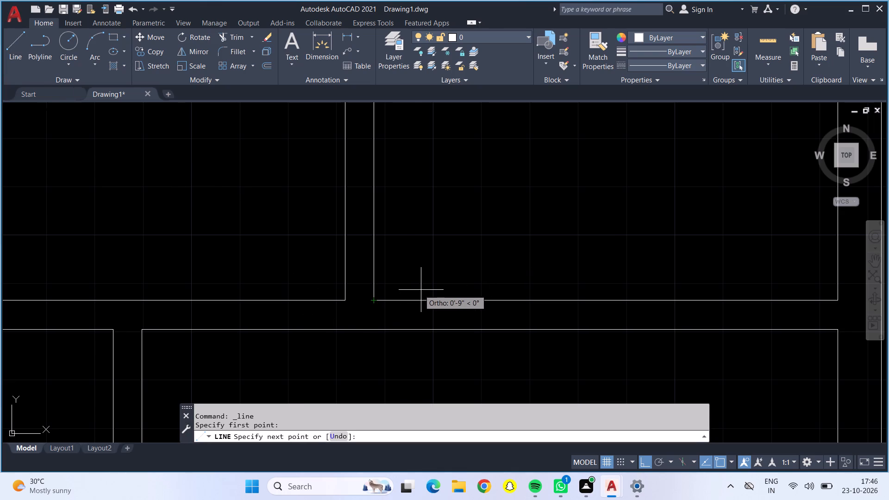
{"action": "type", "text": "6\""}
{"action": "key", "text": "Return"}
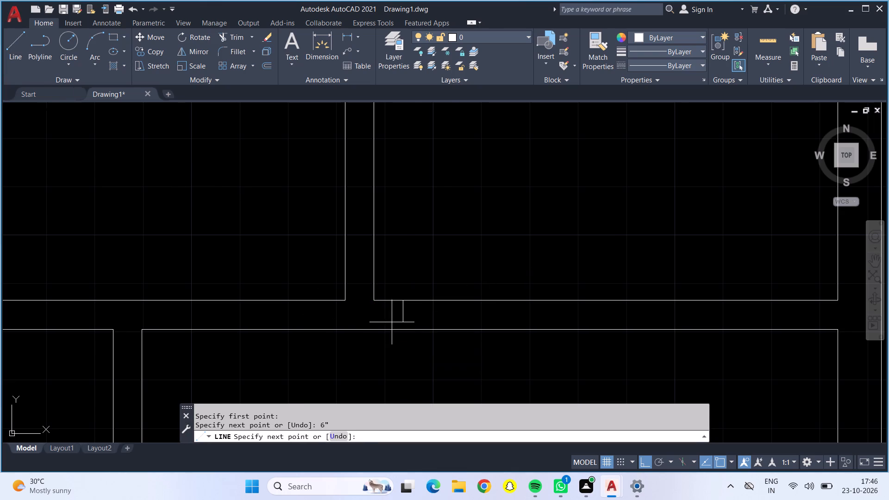
{"action": "left_click", "coordinate": [401, 329]}
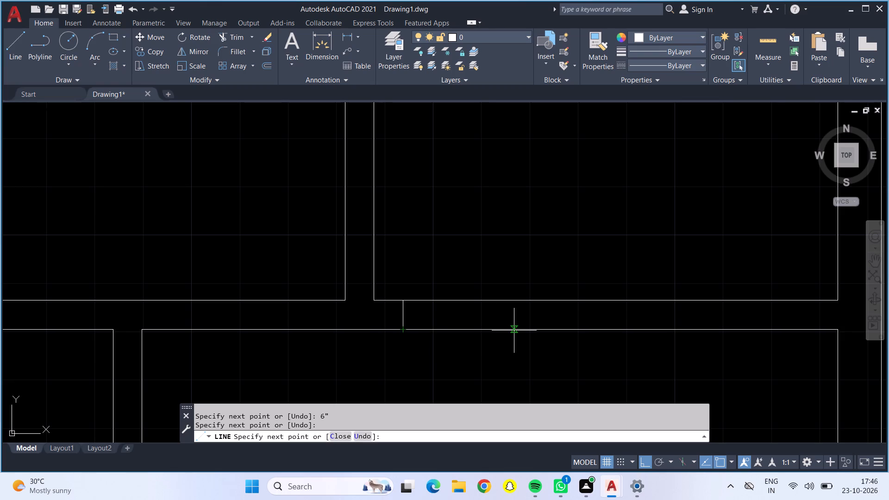
{"action": "type", "text": "2'5\""}
{"action": "key", "text": "Return"}
{"action": "left_click_drag", "start_coordinate": [544, 298], "coordinate": [533, 298]}
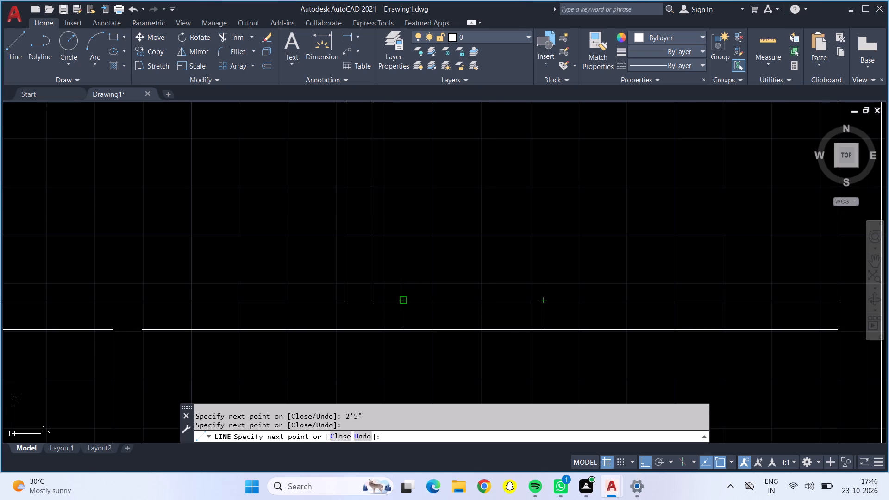
{"action": "left_click", "coordinate": [404, 301]}
{"action": "type", "text": "2'5\""}
{"action": "key", "text": "Return"}
{"action": "key", "text": "Escape"}
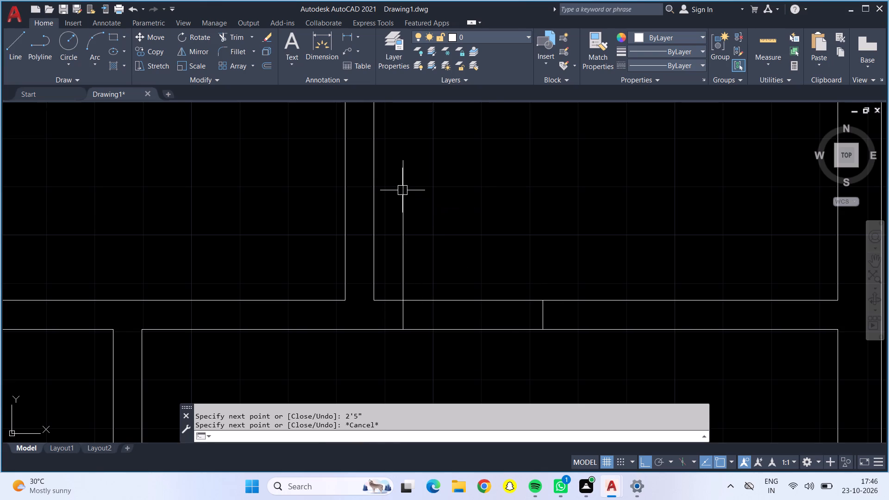
Draw a 3' door opening 1' from the north corner in the wall between the central hall and eastern room, with a 3' leaf line running east.
{"action": "scroll", "coordinate": [446, 197], "scroll_direction": "down", "scroll_amount": 1}
{"action": "middle_click_drag", "start_coordinate": [286, 174], "coordinate": [288, 179]}
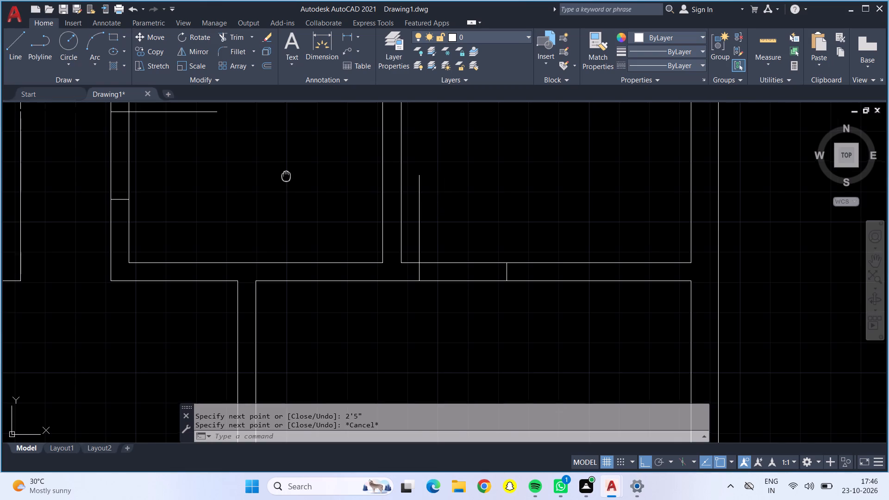
{"action": "middle_click_drag", "start_coordinate": [288, 179], "coordinate": [327, 231]}
{"action": "scroll", "coordinate": [303, 194], "scroll_direction": "down", "scroll_amount": 1}
{"action": "middle_click", "coordinate": [357, 195]}
{"action": "middle_click_drag", "start_coordinate": [343, 207], "coordinate": [337, 168]}
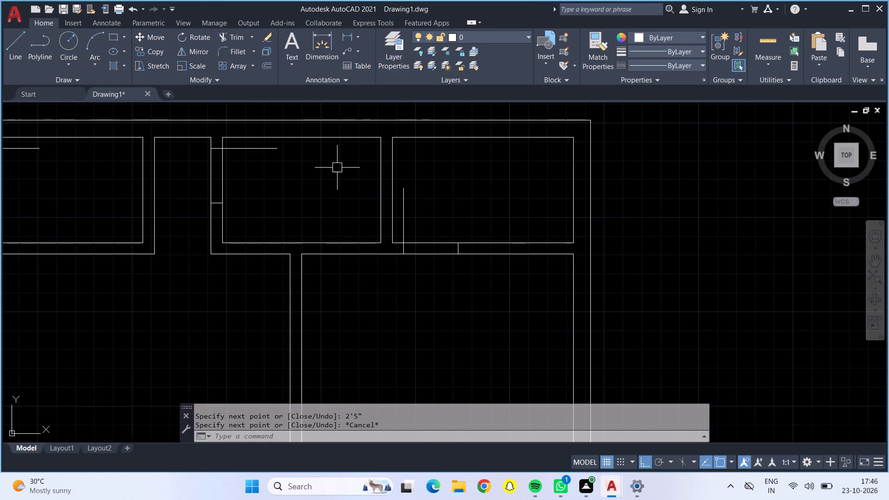
{"action": "scroll", "coordinate": [313, 220], "scroll_direction": "up", "scroll_amount": 1}
{"action": "middle_click_drag", "start_coordinate": [313, 220], "coordinate": [313, 171]}
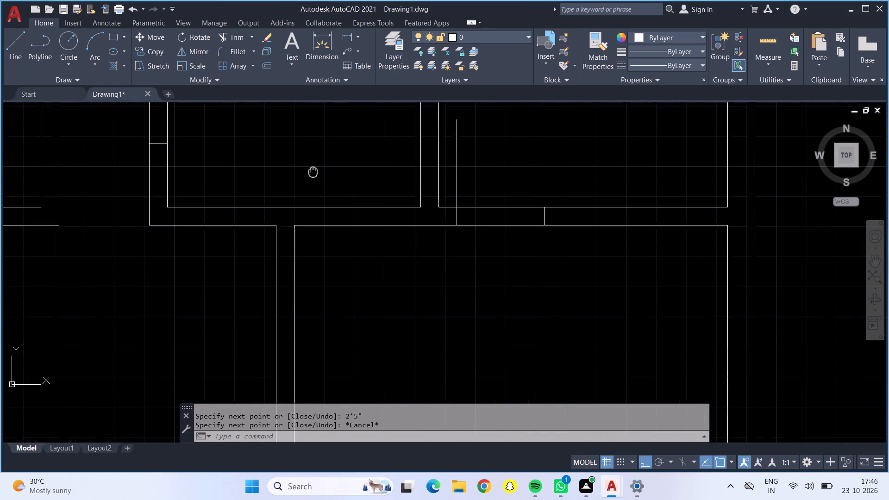
{"action": "scroll", "coordinate": [313, 168], "scroll_direction": "down", "scroll_amount": 1}
{"action": "middle_click_drag", "start_coordinate": [338, 313], "coordinate": [338, 229]}
{"action": "scroll", "coordinate": [338, 246], "scroll_direction": "down", "scroll_amount": 1}
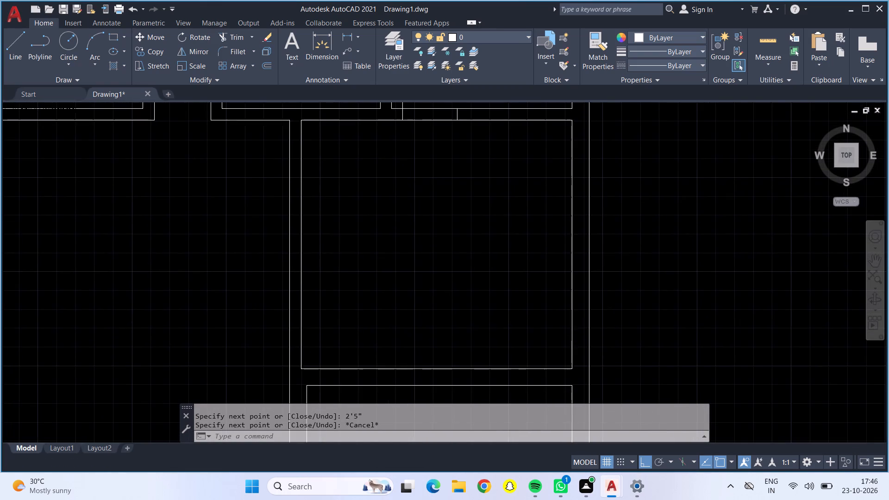
{"action": "middle_click_drag", "start_coordinate": [338, 246], "coordinate": [343, 189]}
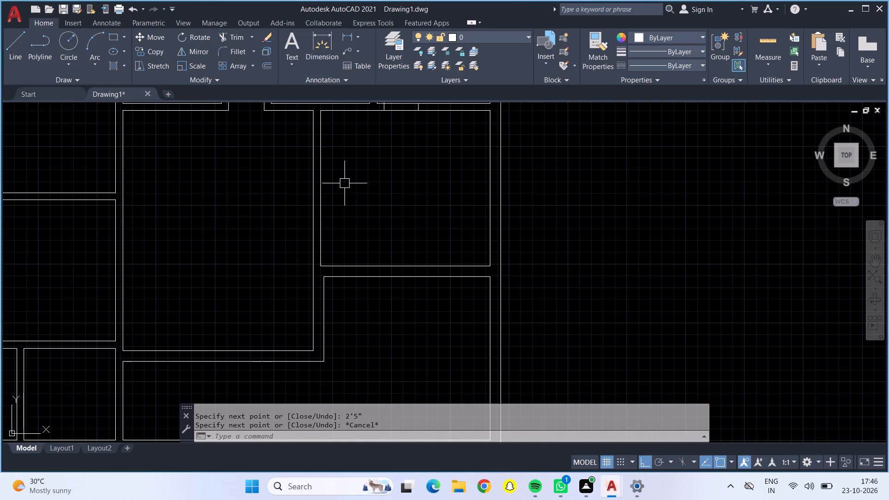
{"action": "middle_click_drag", "start_coordinate": [347, 182], "coordinate": [355, 255]}
{"action": "left_click", "coordinate": [19, 35]}
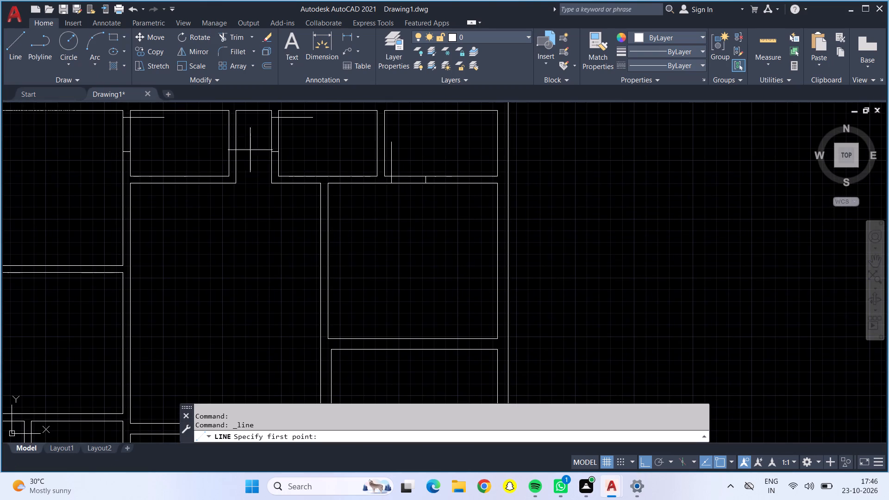
{"action": "scroll", "coordinate": [317, 189], "scroll_direction": "up", "scroll_amount": 4}
{"action": "left_click", "coordinate": [335, 149]}
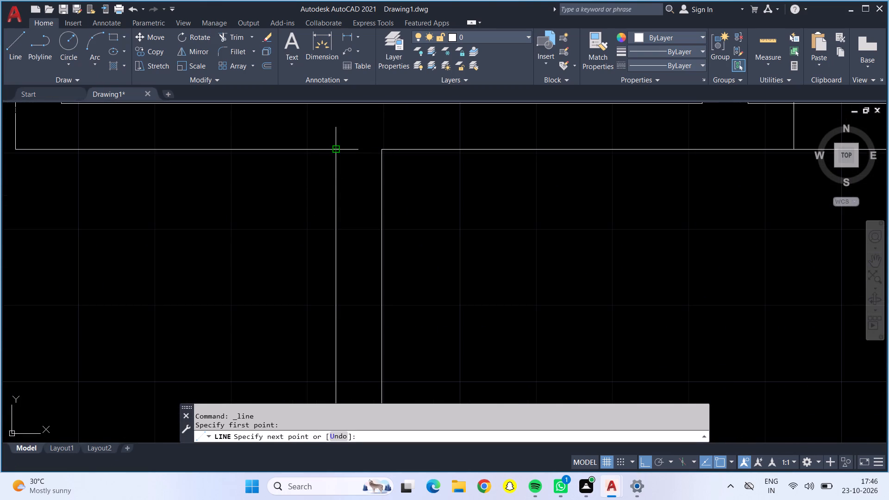
{"action": "type", "text": "1'"}
{"action": "key", "text": "Return"}
{"action": "left_click", "coordinate": [384, 242]}
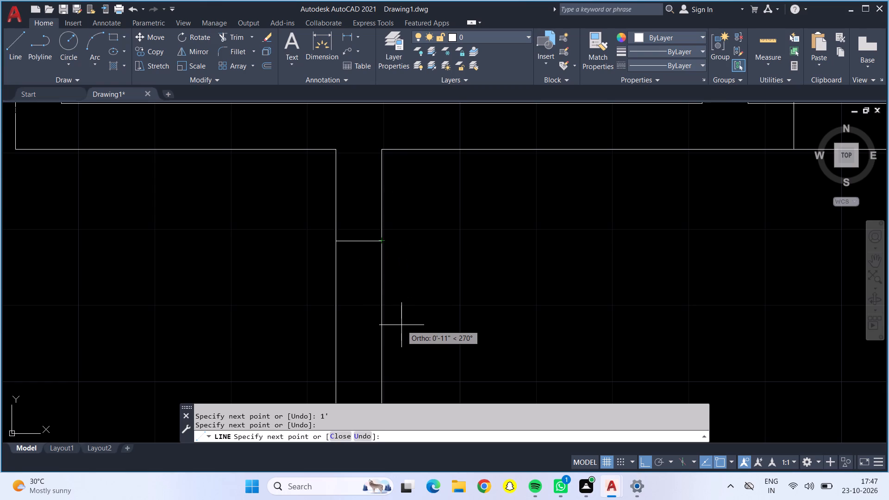
{"action": "type", "text": "3'"}
{"action": "key", "text": "Return"}
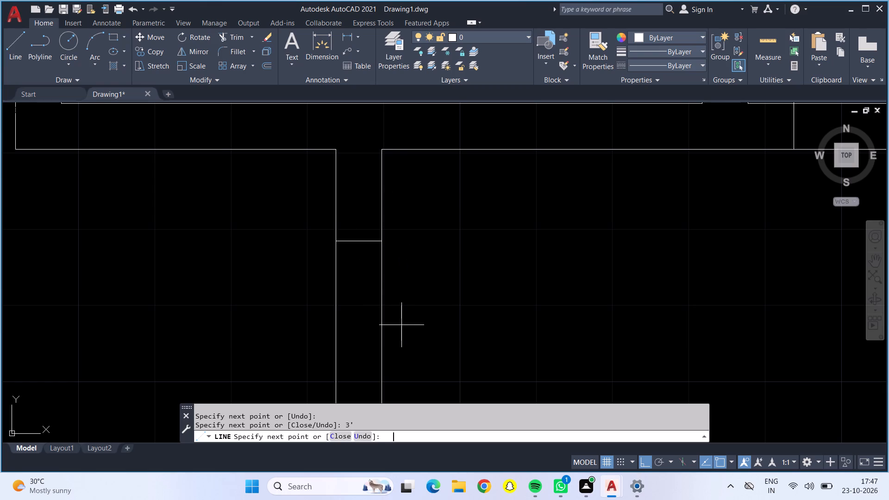
{"action": "scroll", "coordinate": [408, 314], "scroll_direction": "down", "scroll_amount": 1}
{"action": "middle_click_drag", "start_coordinate": [410, 317], "coordinate": [408, 251]}
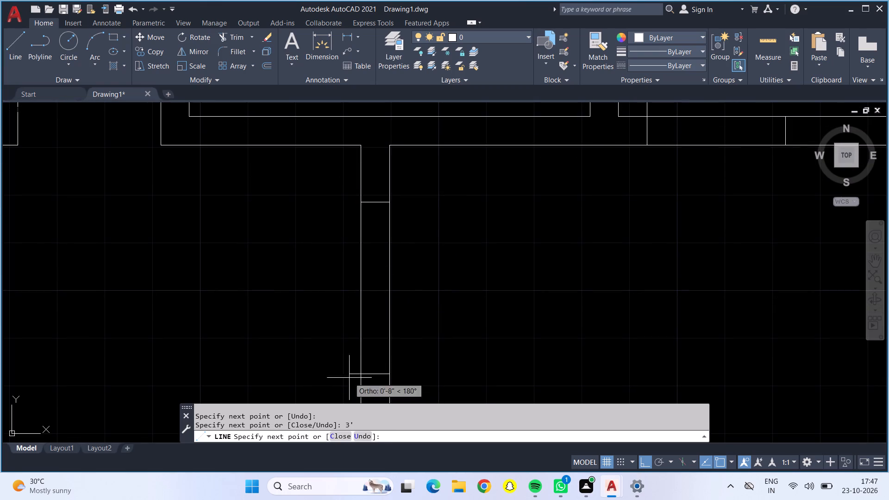
{"action": "left_click_drag", "start_coordinate": [360, 370], "coordinate": [360, 365]}
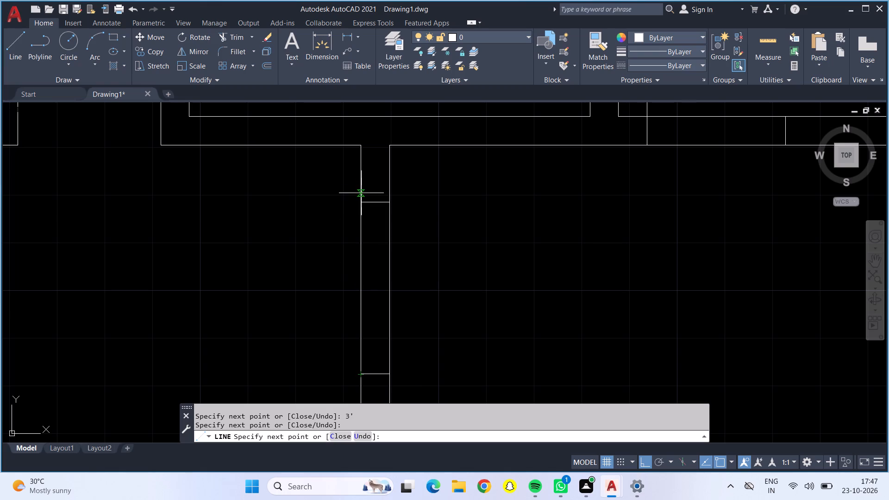
{"action": "left_click", "coordinate": [363, 202]}
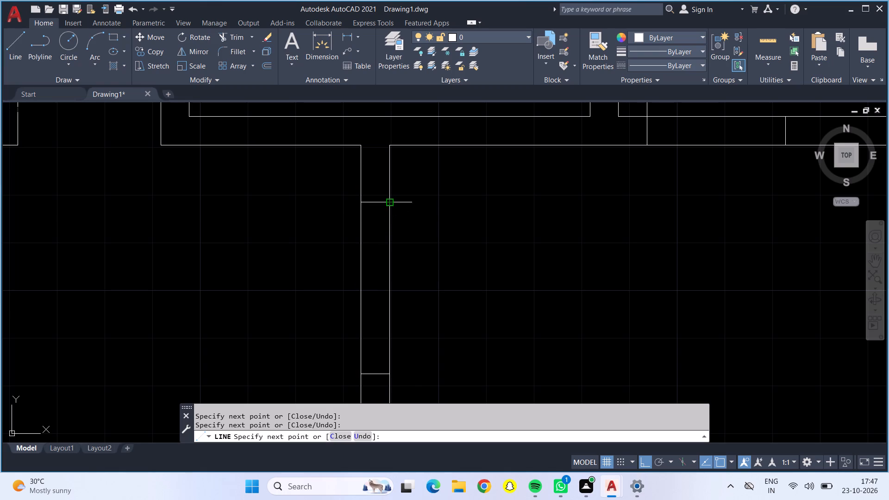
{"action": "left_click", "coordinate": [390, 204]}
{"action": "type", "text": "3'"}
{"action": "key", "text": "Return"}
{"action": "key", "text": "Return"}
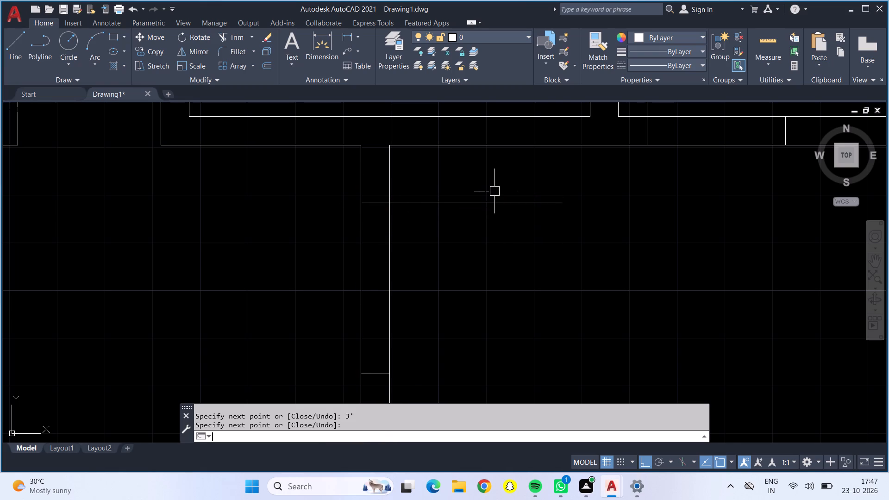
Draw a 3' door opening 1' north of the upper west room's southeast corner in its east wall, with a 3' leaf line running west.
{"action": "scroll", "coordinate": [412, 184], "scroll_direction": "down", "scroll_amount": 3}
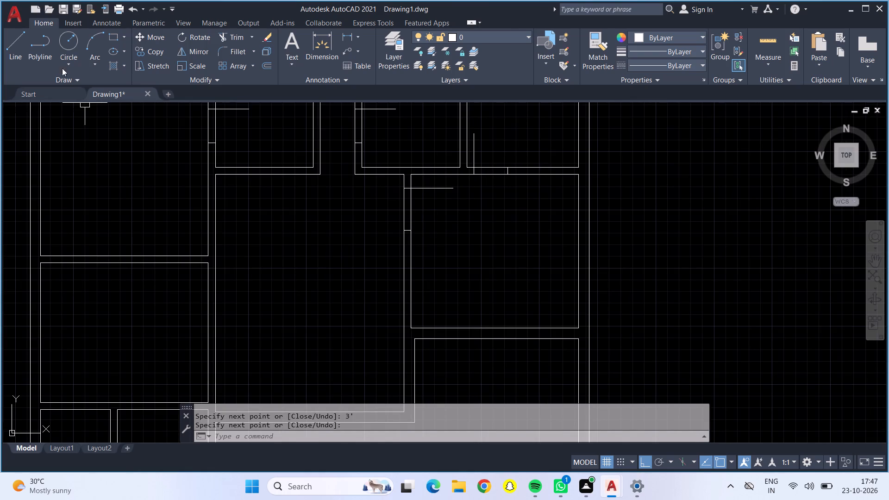
{"action": "left_click", "coordinate": [6, 45]}
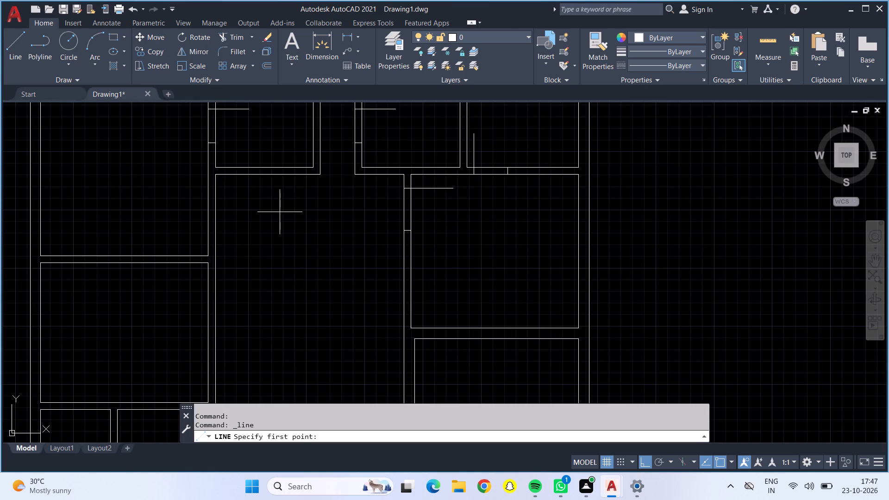
{"action": "scroll", "coordinate": [182, 250], "scroll_direction": "up", "scroll_amount": 2}
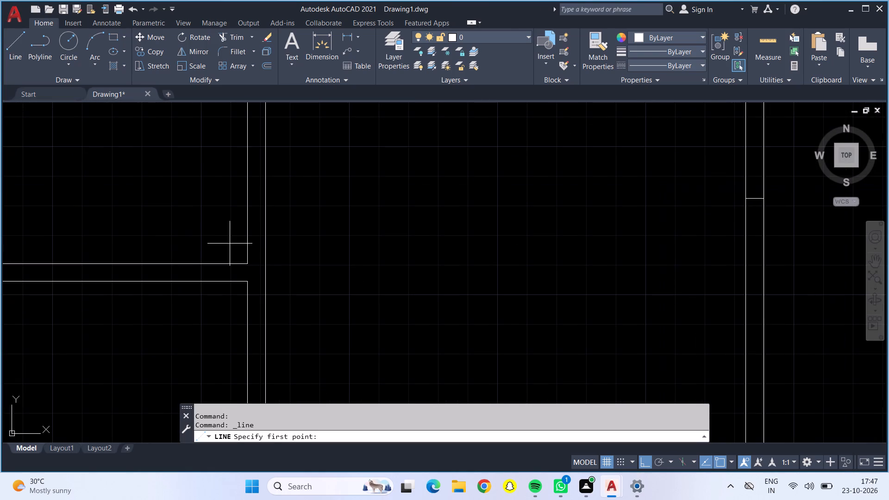
{"action": "middle_click_drag", "start_coordinate": [239, 234], "coordinate": [246, 276]}
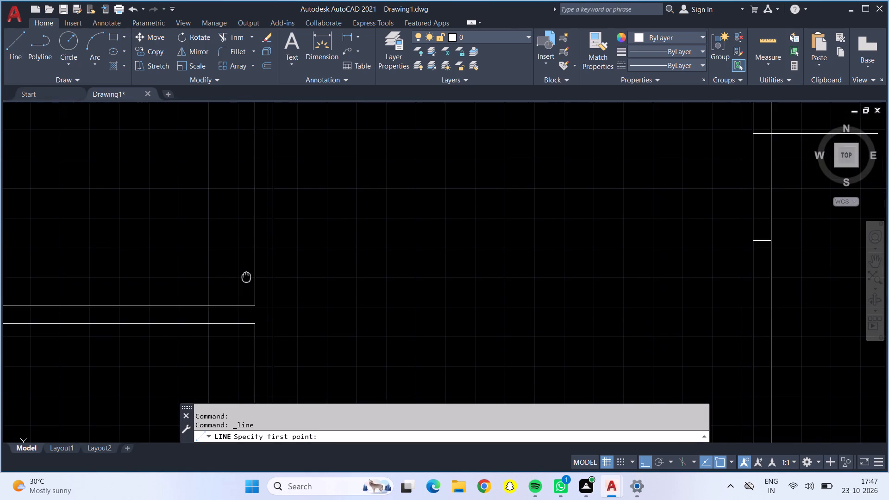
{"action": "middle_click_drag", "start_coordinate": [246, 276], "coordinate": [259, 317]}
{"action": "left_click", "coordinate": [266, 346]}
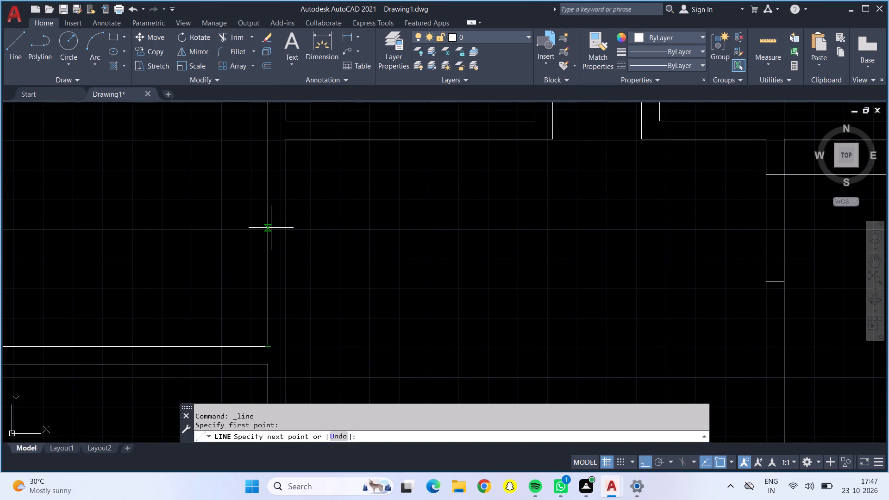
{"action": "type", "text": "1'"}
{"action": "key", "text": "Return"}
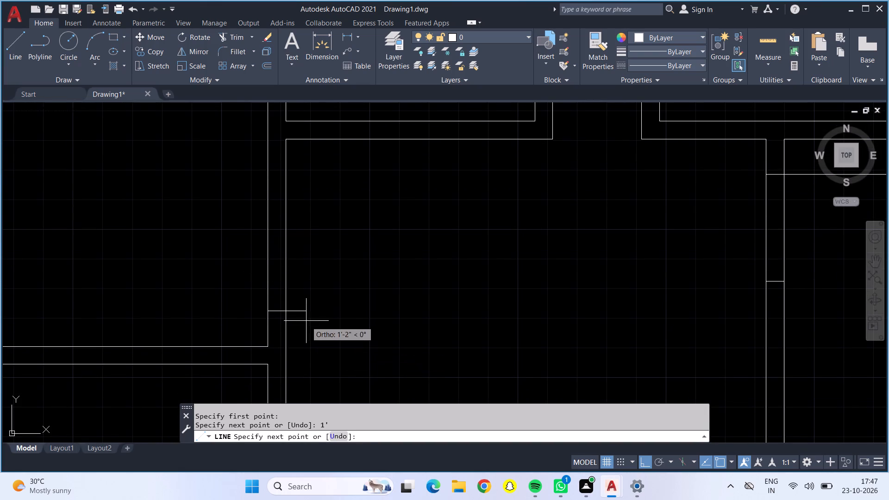
{"action": "left_click", "coordinate": [284, 310]}
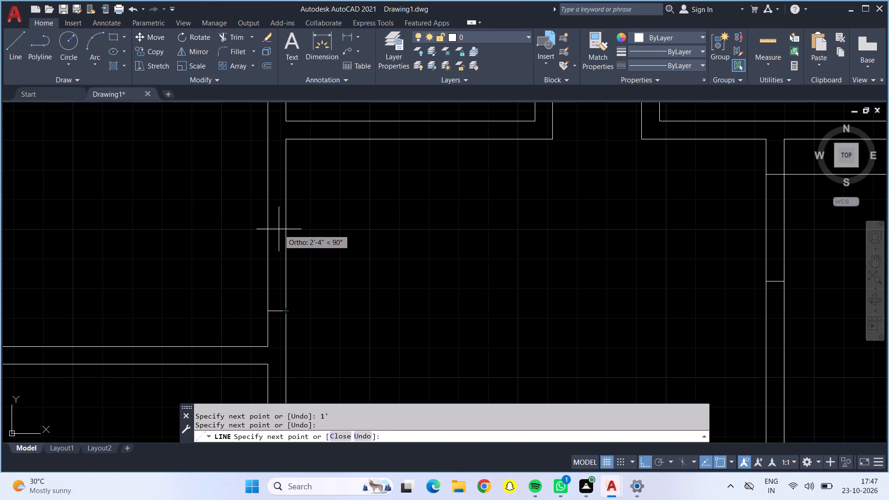
{"action": "type", "text": "3'"}
{"action": "key", "text": "Return"}
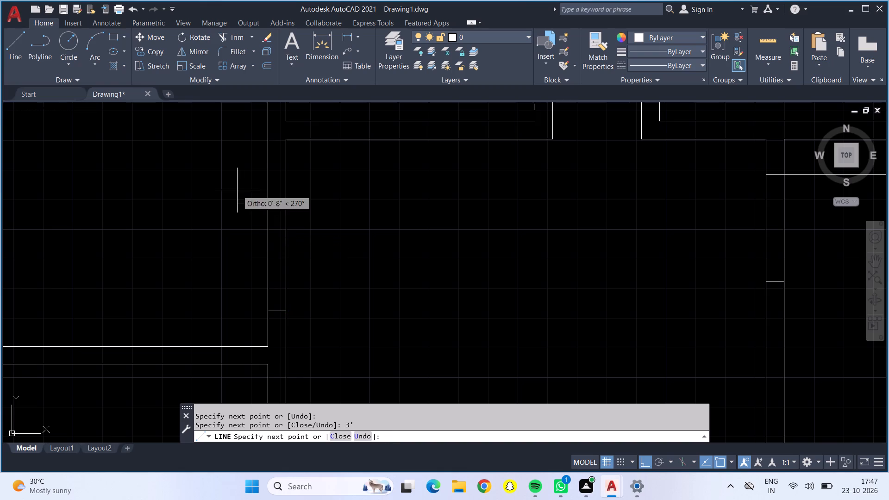
{"action": "left_click", "coordinate": [268, 202]}
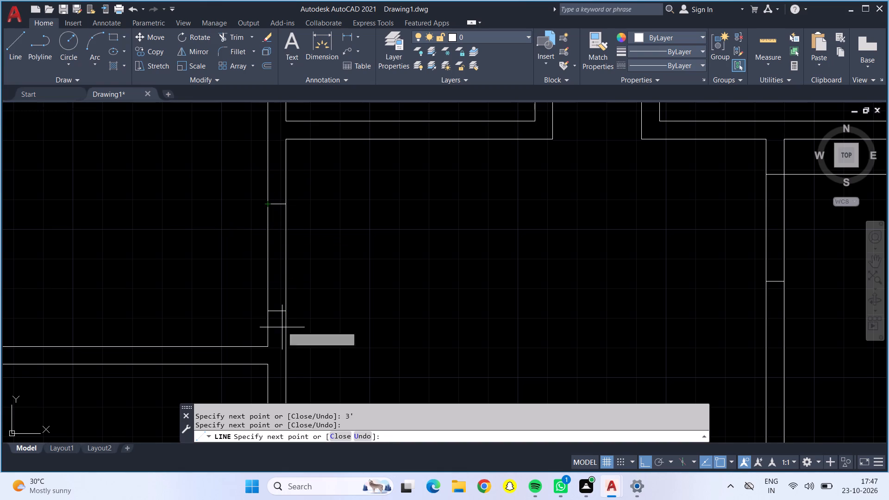
{"action": "left_click_drag", "start_coordinate": [271, 311], "coordinate": [263, 310]}
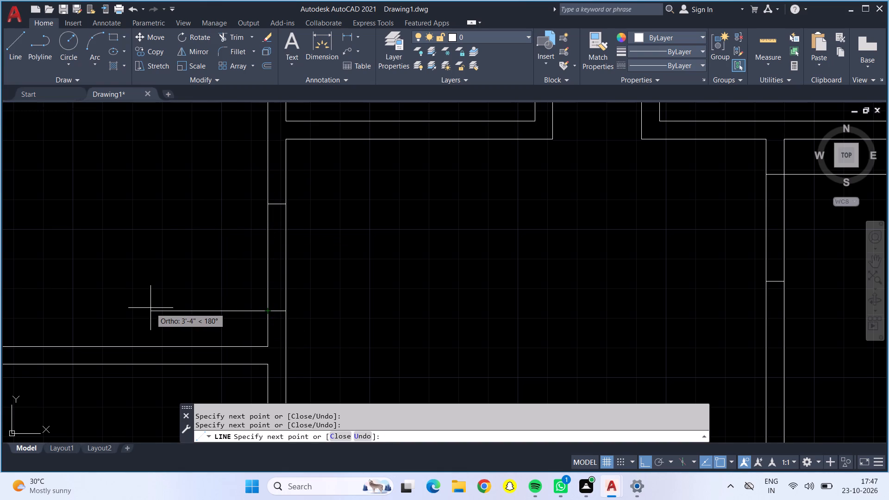
{"action": "type", "text": "3'"}
{"action": "key", "text": "Return"}
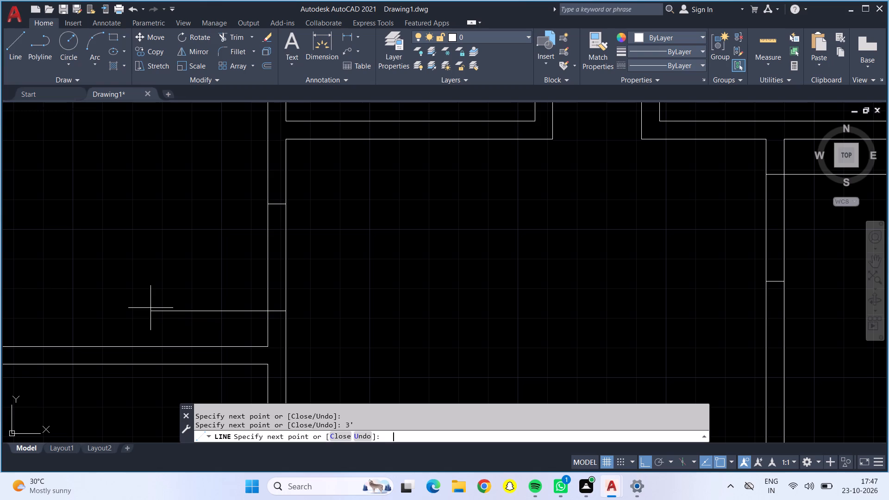
{"action": "key", "text": "Return"}
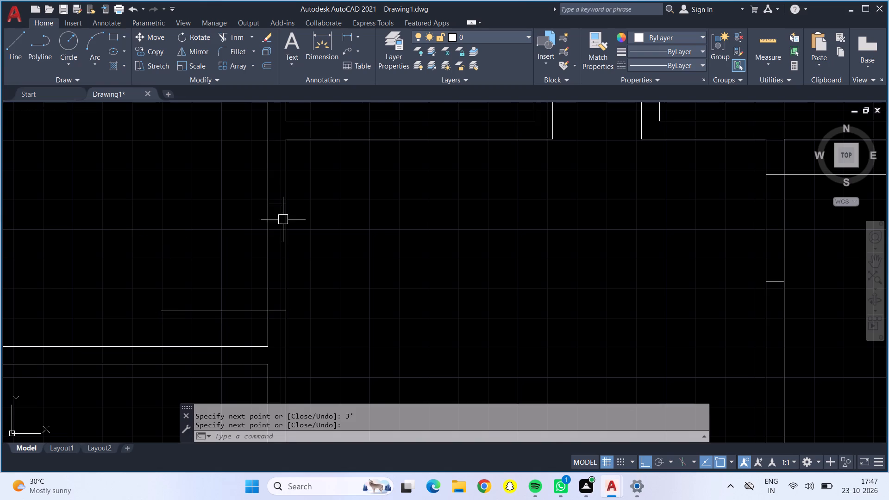
Draw a 3' door opening 1' north of the central hall's southeast corner through its east wall, with a 3' leaf line running west.
{"action": "scroll", "coordinate": [292, 216], "scroll_direction": "down", "scroll_amount": 2}
{"action": "middle_click_drag", "start_coordinate": [333, 240], "coordinate": [323, 188]}
{"action": "middle_click_drag", "start_coordinate": [355, 197], "coordinate": [320, 148]}
{"action": "left_click", "coordinate": [18, 38]}
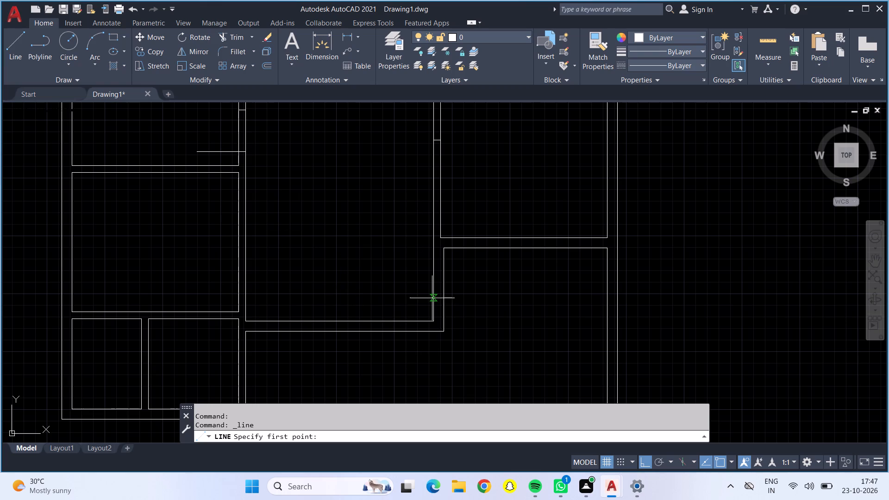
{"action": "scroll", "coordinate": [432, 296], "scroll_direction": "up", "scroll_amount": 2}
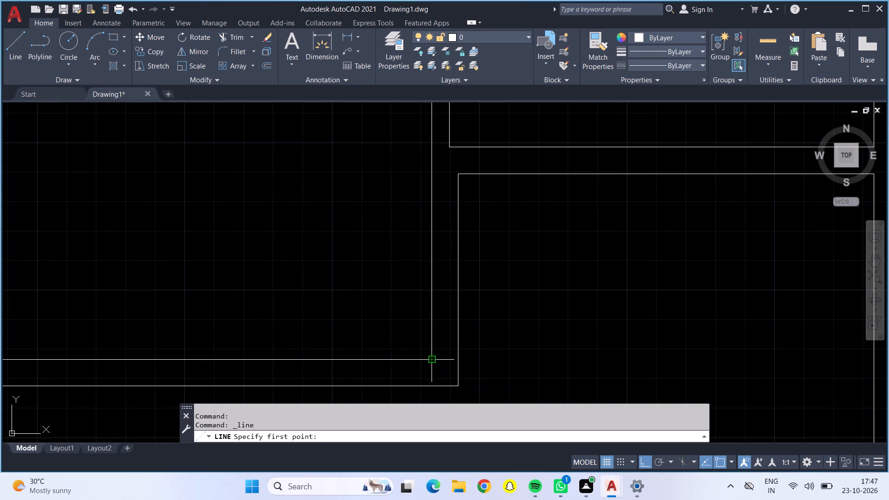
{"action": "left_click", "coordinate": [430, 358]}
{"action": "type", "text": "1'"}
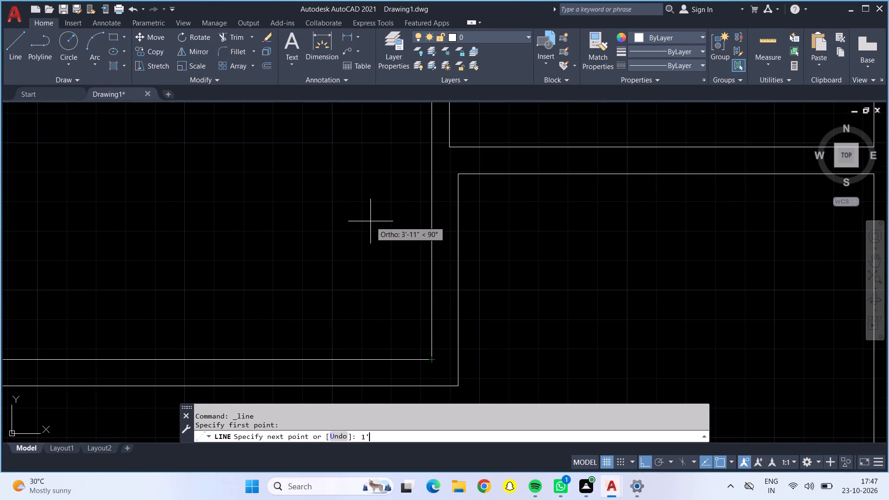
{"action": "key", "text": "Return"}
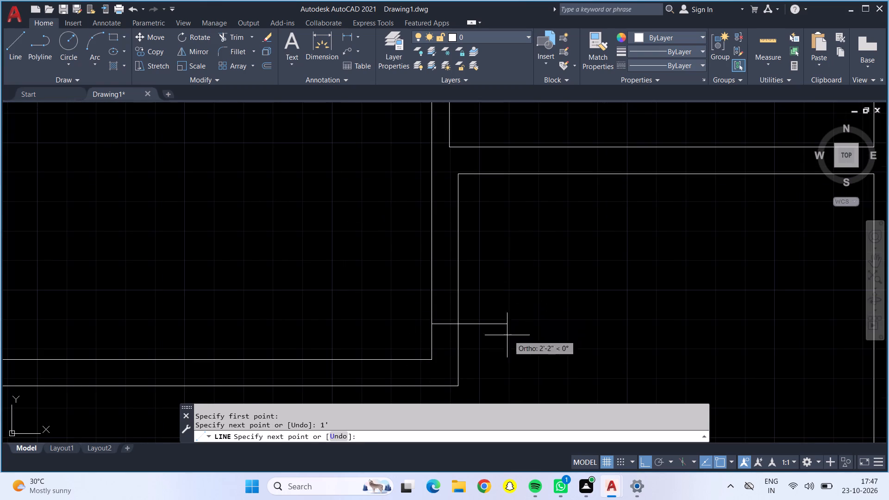
{"action": "left_click", "coordinate": [454, 323]}
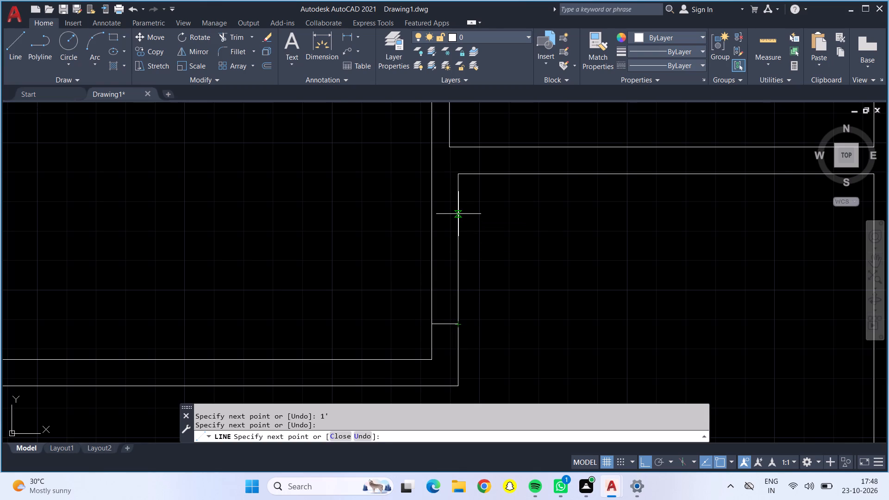
{"action": "type", "text": "3'"}
{"action": "key", "text": "Return"}
{"action": "left_click", "coordinate": [432, 217]}
{"action": "left_click", "coordinate": [434, 322]}
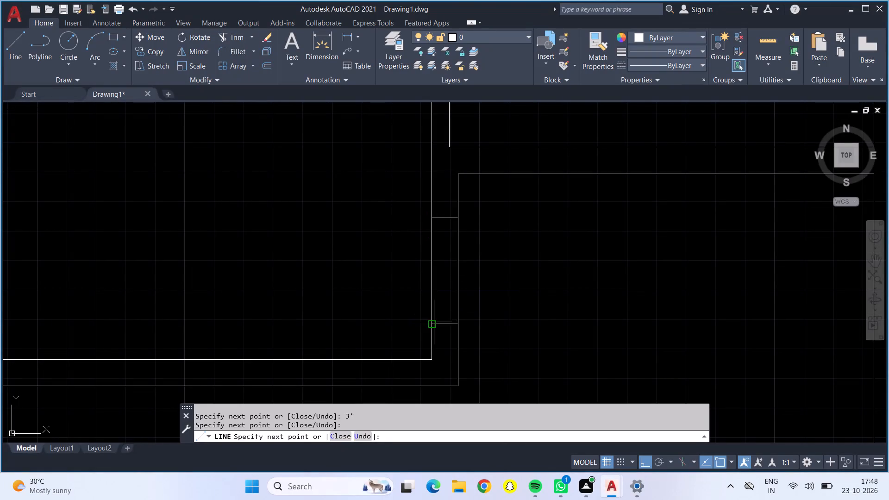
{"action": "key", "text": "3"}
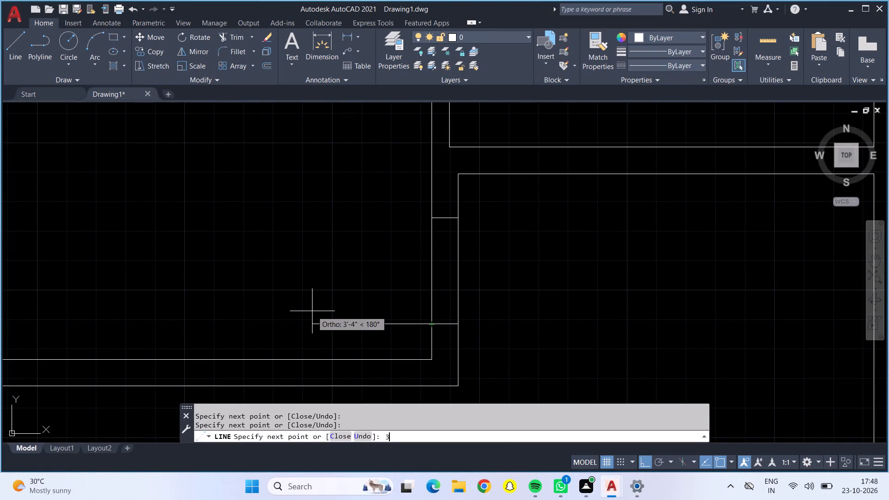
{"action": "key", "text": "apostrophe"}
{"action": "key", "text": "Return"}
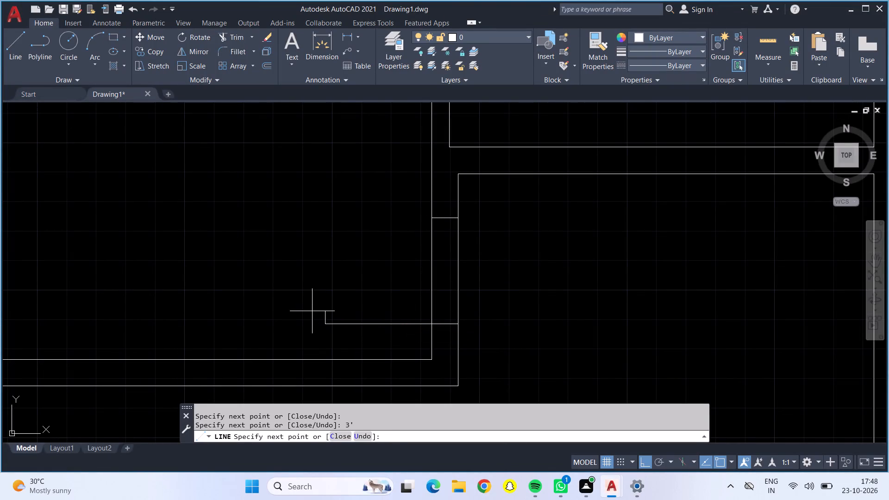
Draw a 5' opening 1' south of the middle west room's northeast corner through its east wall, without a leaf line.
{"action": "key", "text": "Return"}
{"action": "scroll", "coordinate": [337, 225], "scroll_direction": "down", "scroll_amount": 2}
{"action": "middle_click_drag", "start_coordinate": [294, 225], "coordinate": [402, 264]}
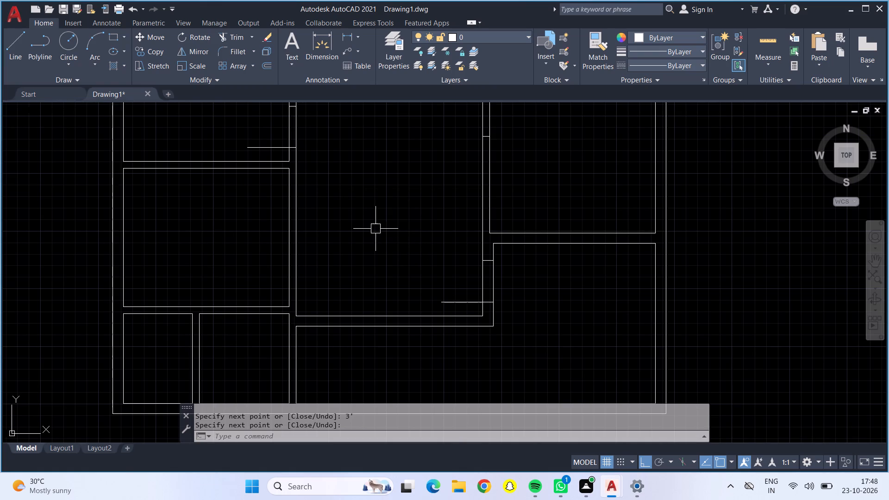
{"action": "left_click", "coordinate": [25, 53]}
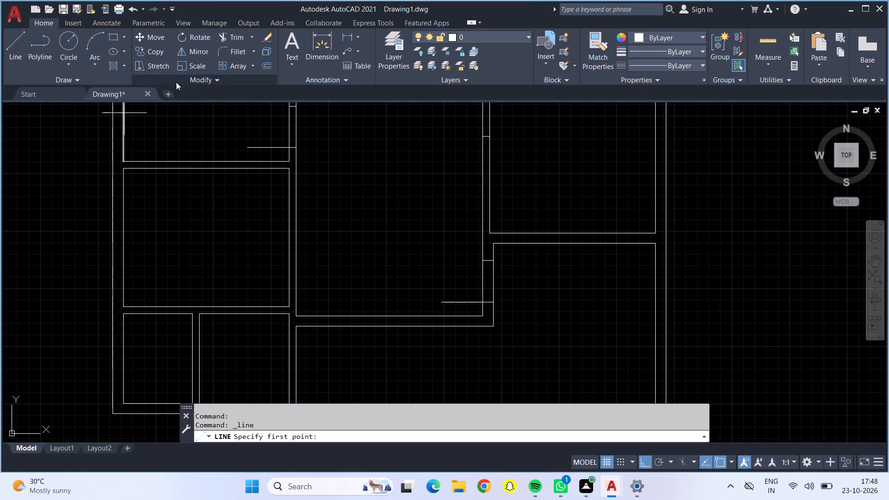
{"action": "scroll", "coordinate": [282, 168], "scroll_direction": "up", "scroll_amount": 3}
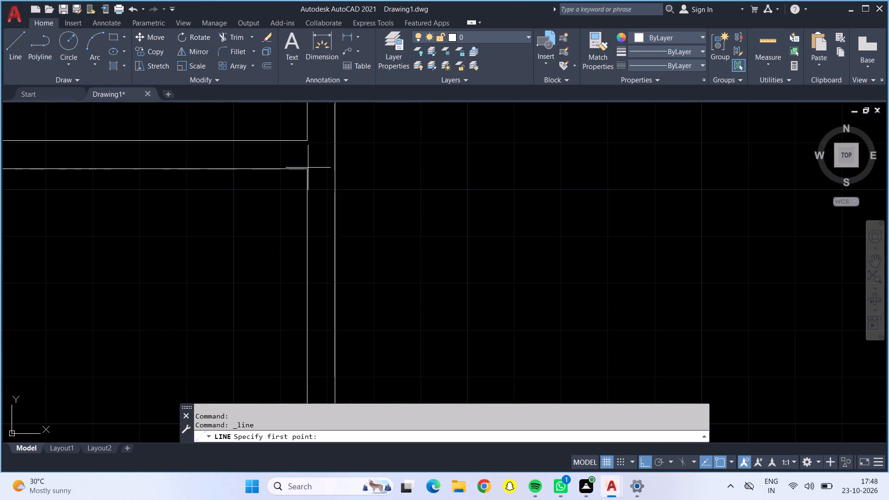
{"action": "left_click", "coordinate": [307, 167]}
{"action": "type", "text": "1'"}
{"action": "key", "text": "Return"}
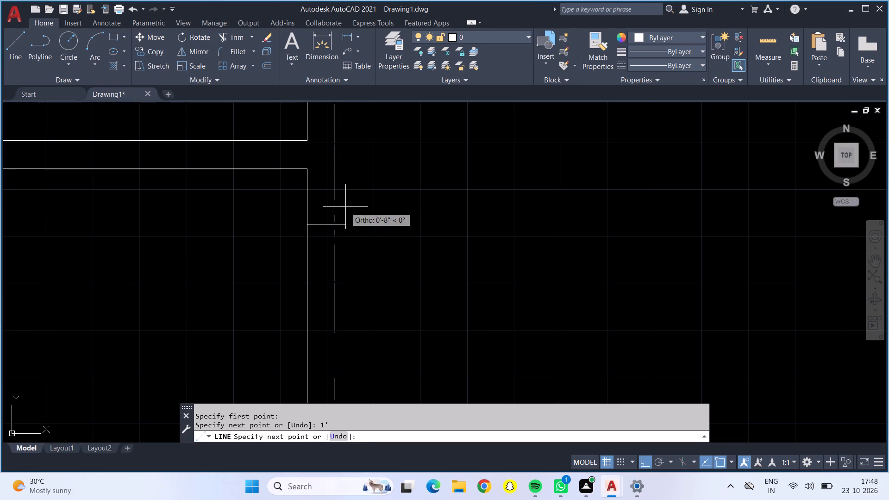
{"action": "left_click", "coordinate": [337, 226]}
{"action": "scroll", "coordinate": [336, 233], "scroll_direction": "down", "scroll_amount": 3}
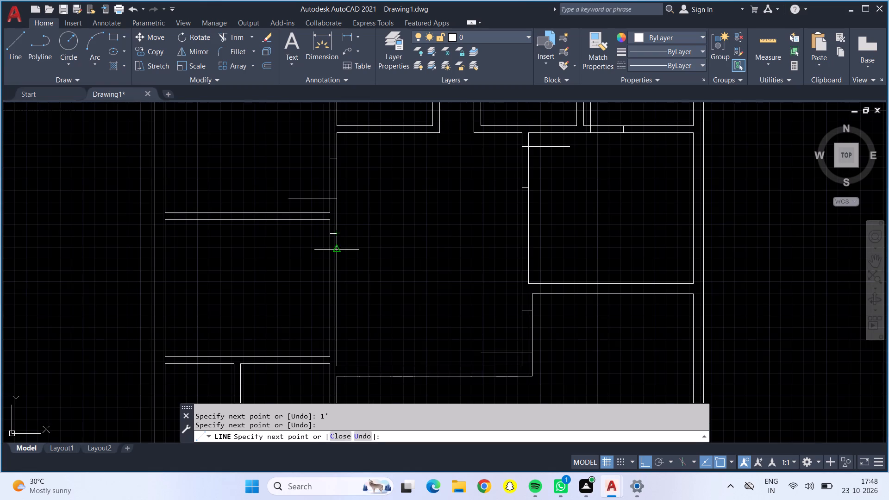
{"action": "type", "text": "5'"}
{"action": "key", "text": "Return"}
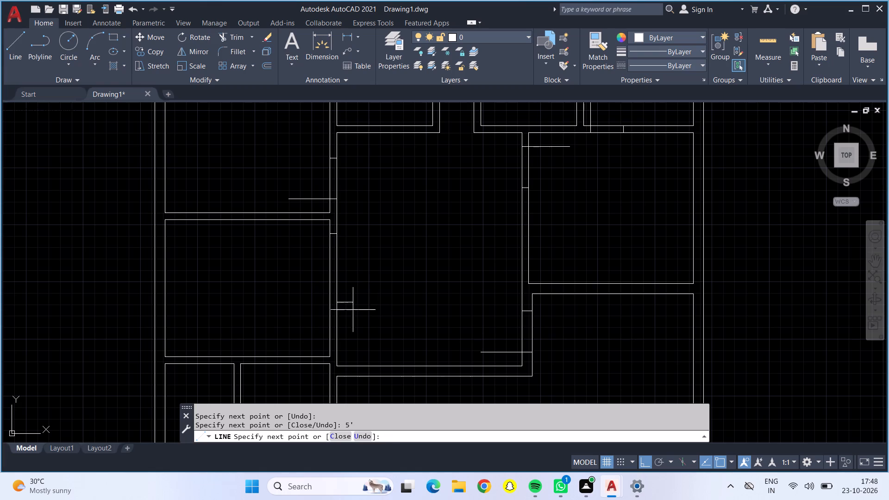
{"action": "left_click", "coordinate": [331, 305]}
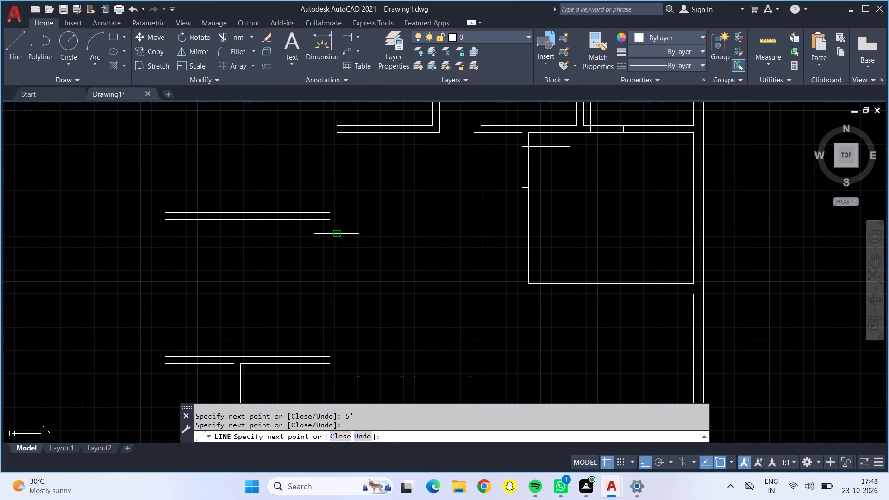
{"action": "left_click", "coordinate": [331, 230]}
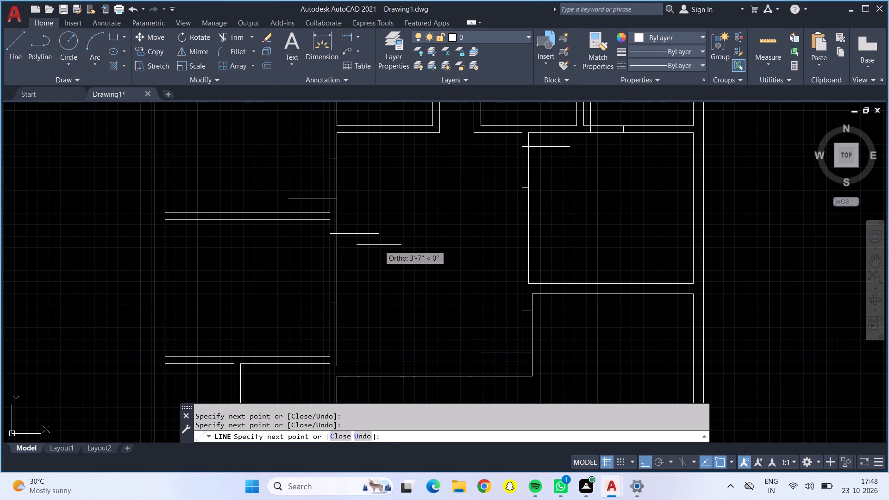
{"action": "key", "text": "Escape"}
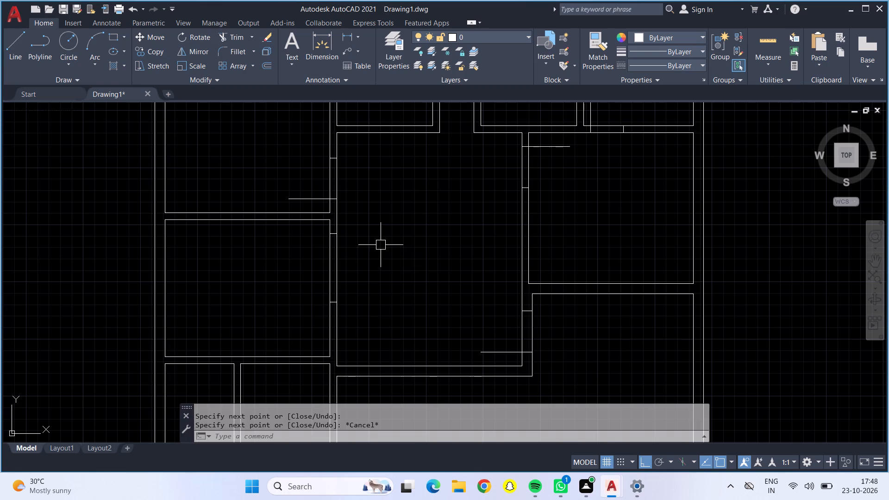
Draw a 2'5" door opening 6" east of the small southwest room's northwest corner through its north wall, with a 2'5" leaf line running south.
{"action": "left_click", "coordinate": [15, 52]}
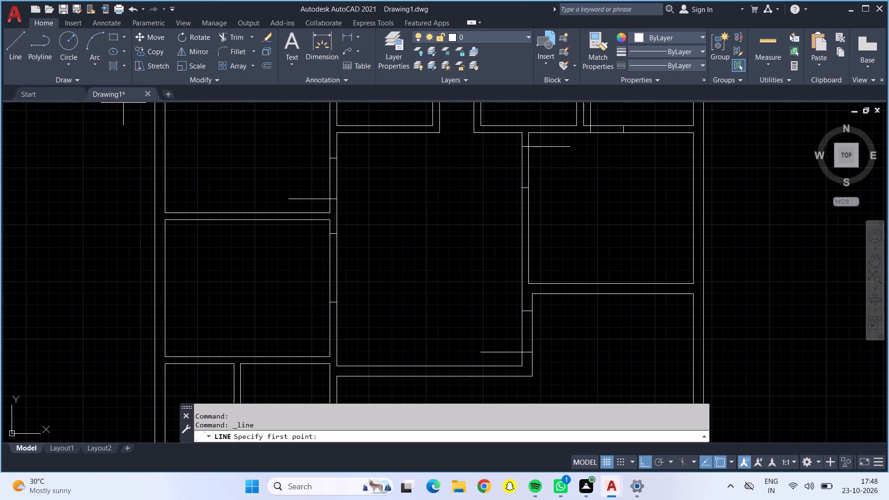
{"action": "middle_click_drag", "start_coordinate": [202, 289], "coordinate": [232, 186]}
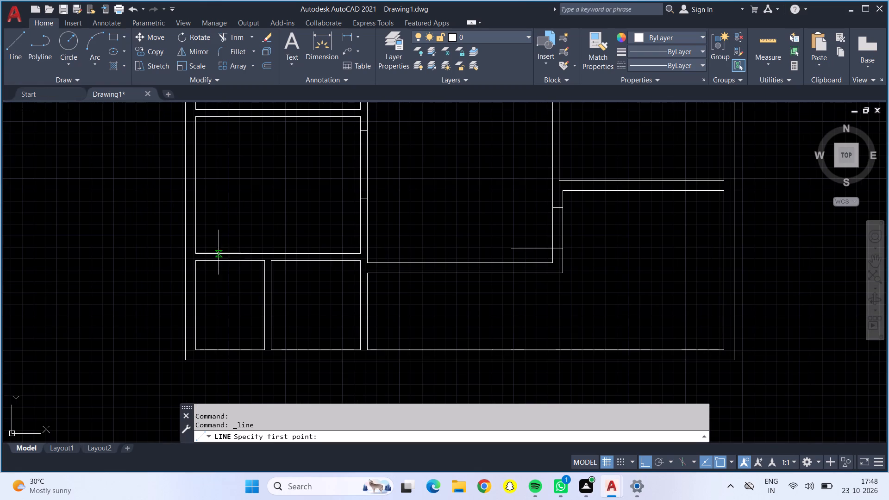
{"action": "scroll", "coordinate": [219, 268], "scroll_direction": "up", "scroll_amount": 2}
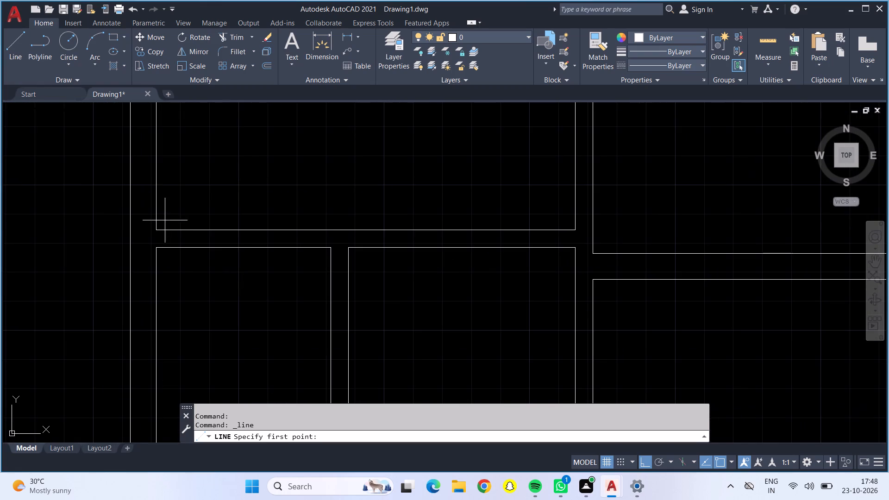
{"action": "scroll", "coordinate": [164, 225], "scroll_direction": "up", "scroll_amount": 2}
{"action": "left_click", "coordinate": [140, 284]}
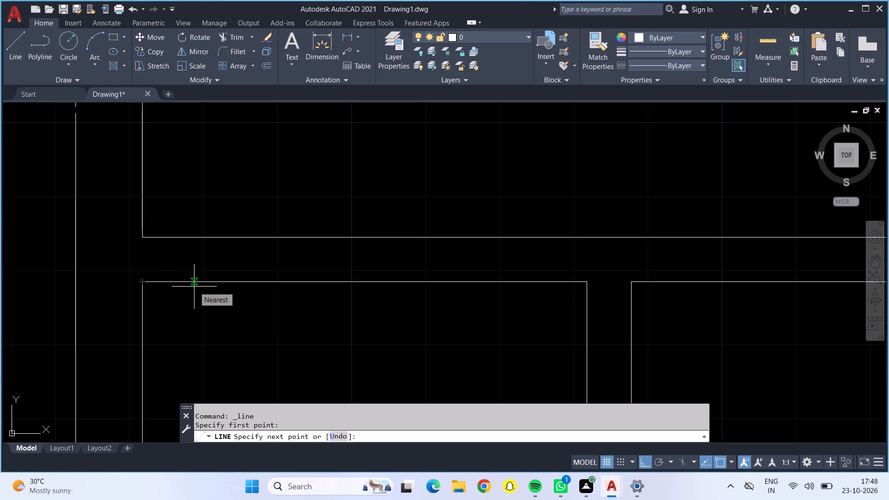
{"action": "key", "text": "6"}
{"action": "key", "text": "shift+quotedbl"}
{"action": "key", "text": "Return"}
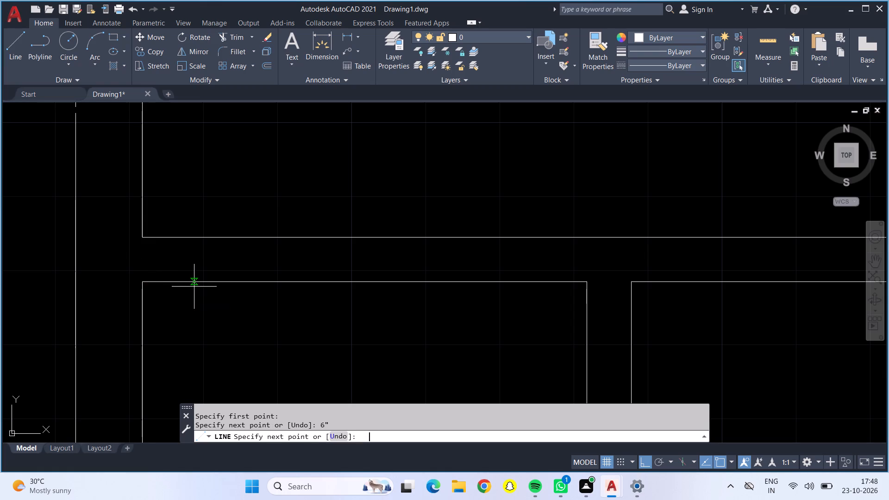
{"action": "left_click", "coordinate": [189, 238]}
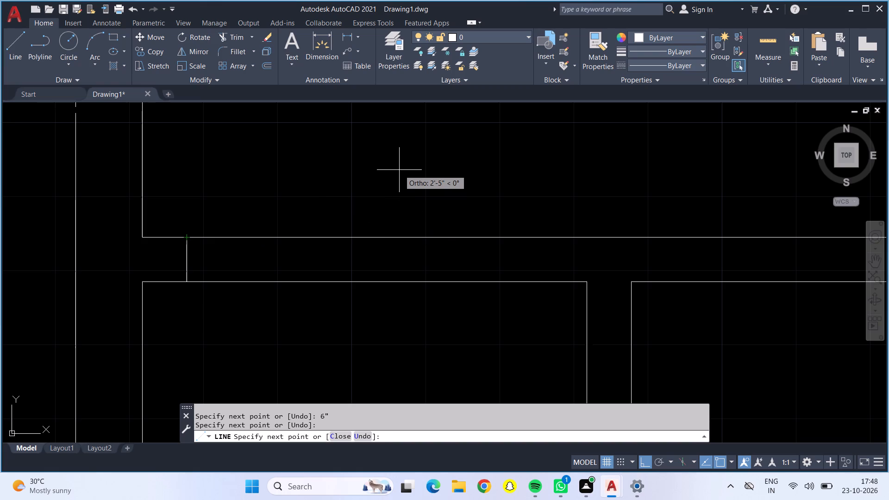
{"action": "type", "text": "2'5\""}
{"action": "key", "text": "Return"}
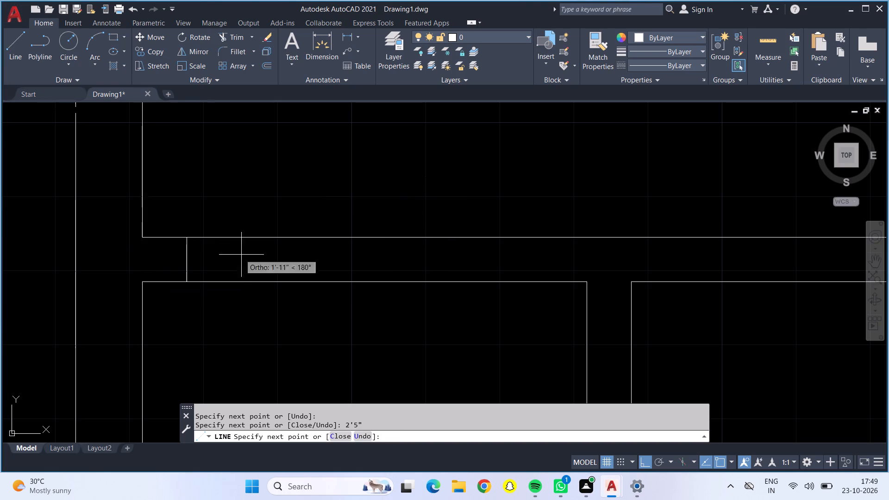
{"action": "left_click", "coordinate": [402, 285]}
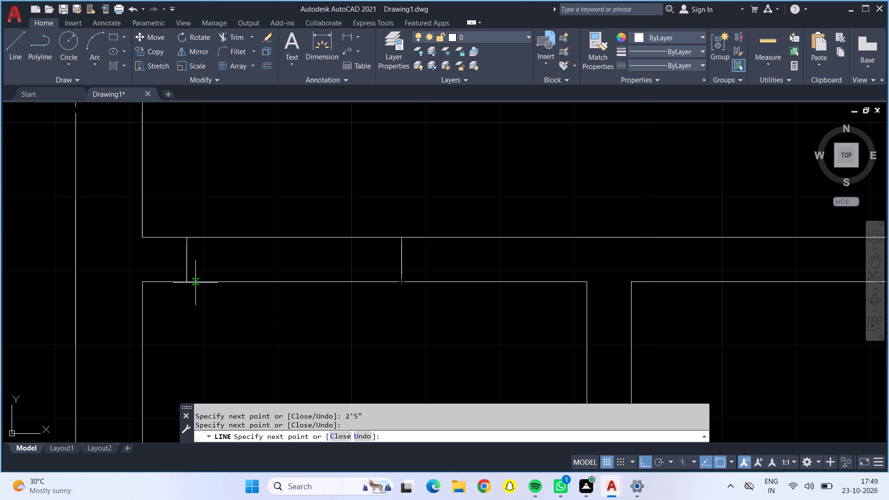
{"action": "left_click", "coordinate": [189, 285]}
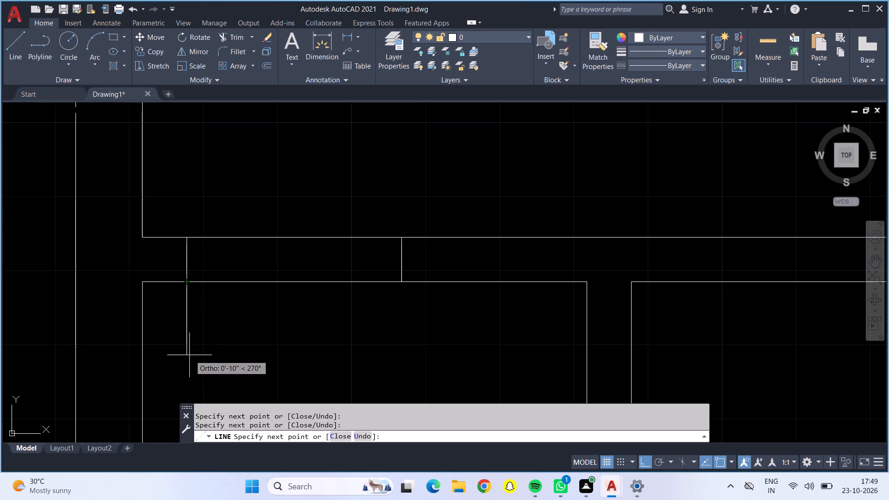
{"action": "scroll", "coordinate": [195, 342], "scroll_direction": "down", "scroll_amount": 2}
{"action": "middle_click_drag", "start_coordinate": [196, 337], "coordinate": [201, 267]}
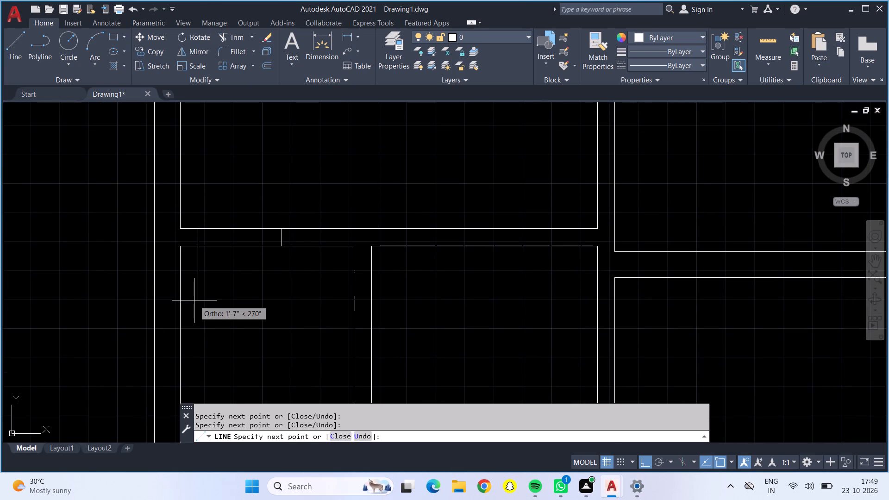
{"action": "type", "text": "2'5\""}
{"action": "key", "text": "Return"}
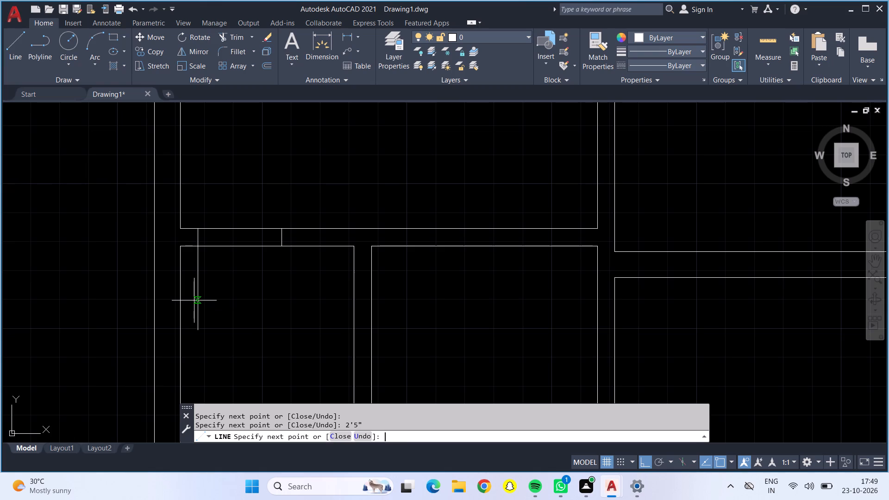
{"action": "key", "text": "Return"}
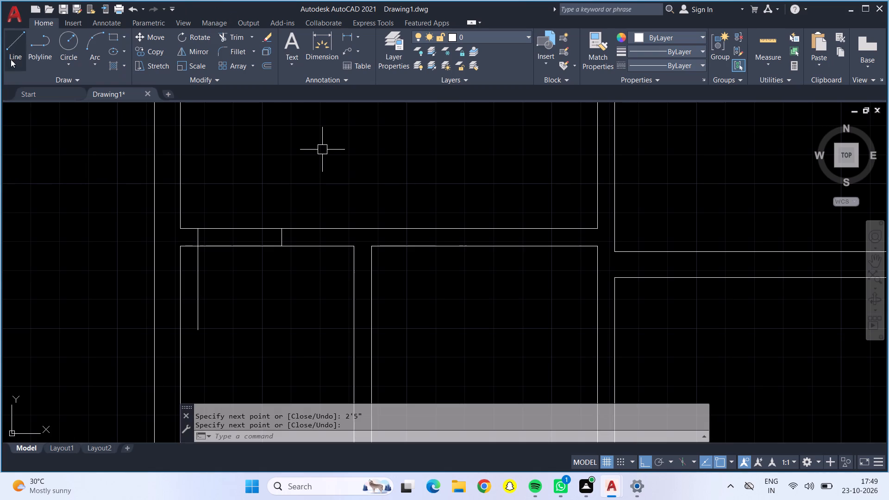
Draw a 2'5" door opening 6" east of the adjacent small room's northwest corner through its north wall, with a 2'5" leaf line running south.
{"action": "left_click_drag", "start_coordinate": [11, 51], "coordinate": [13, 44]}
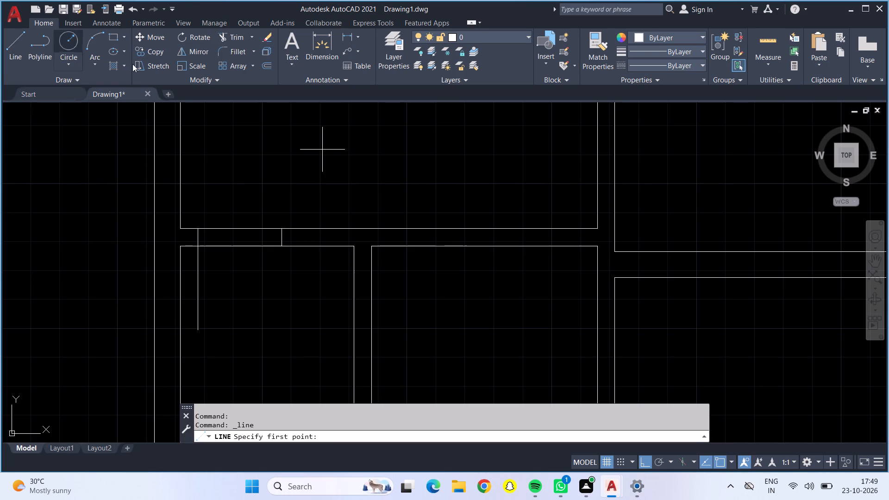
{"action": "scroll", "coordinate": [376, 242], "scroll_direction": "up", "scroll_amount": 2}
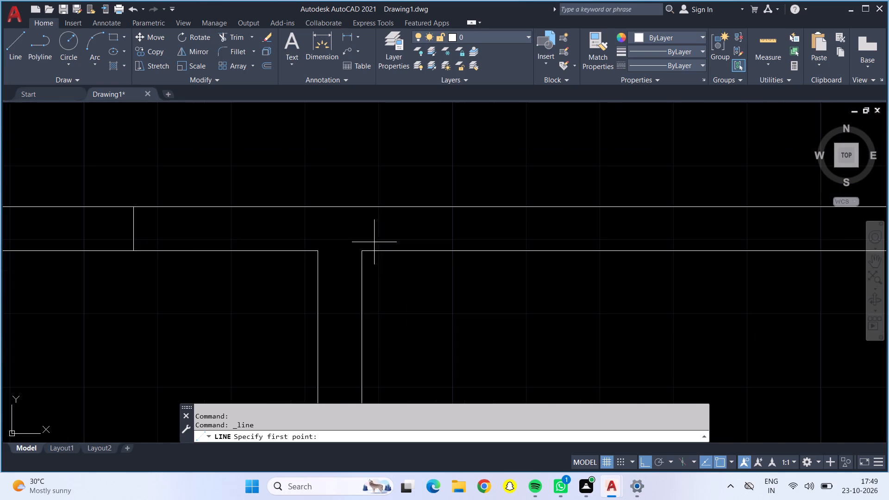
{"action": "left_click", "coordinate": [360, 249]}
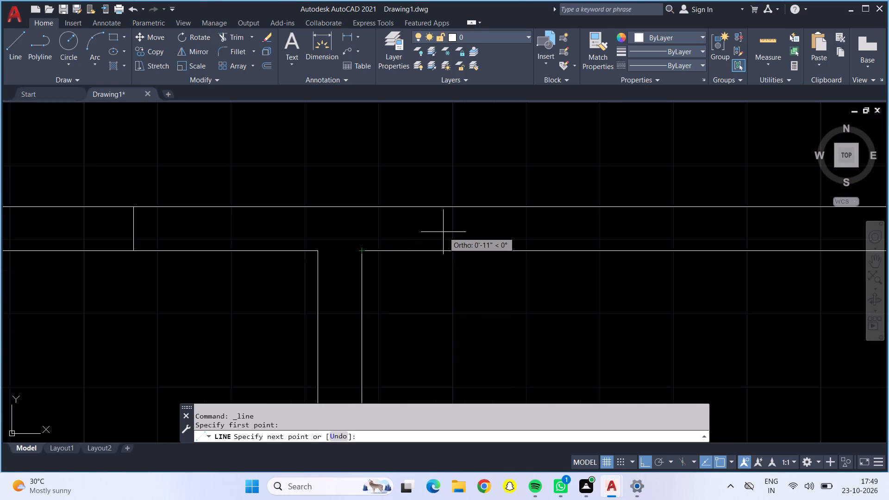
{"action": "type", "text": "6\""}
{"action": "key", "text": "Return"}
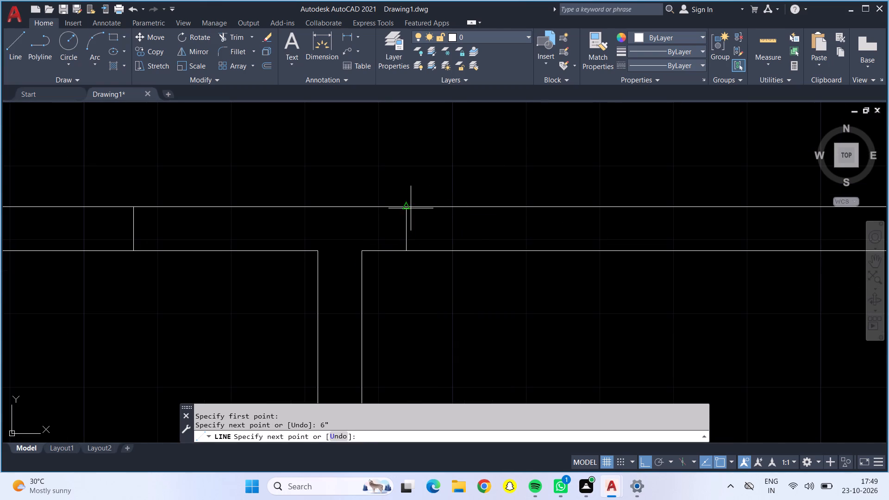
{"action": "left_click", "coordinate": [407, 206]}
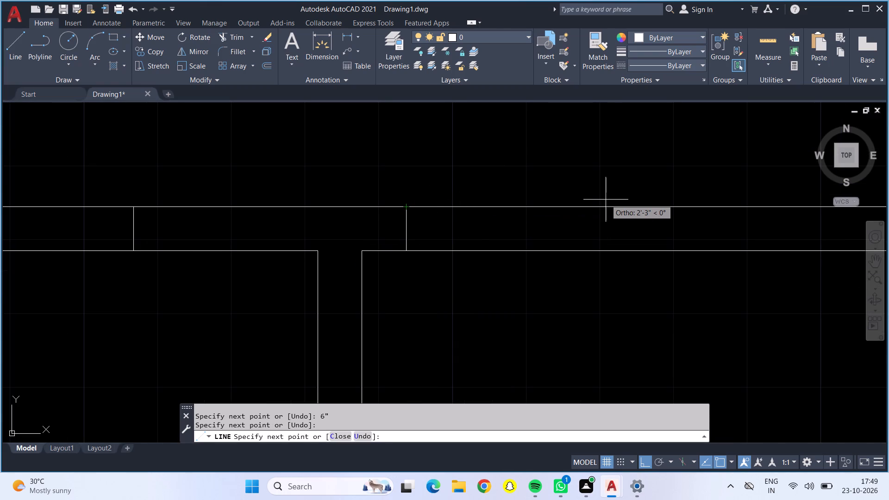
{"action": "type", "text": "2'5"}
{"action": "key", "text": "shift+quotedbl"}
{"action": "key", "text": "Return"}
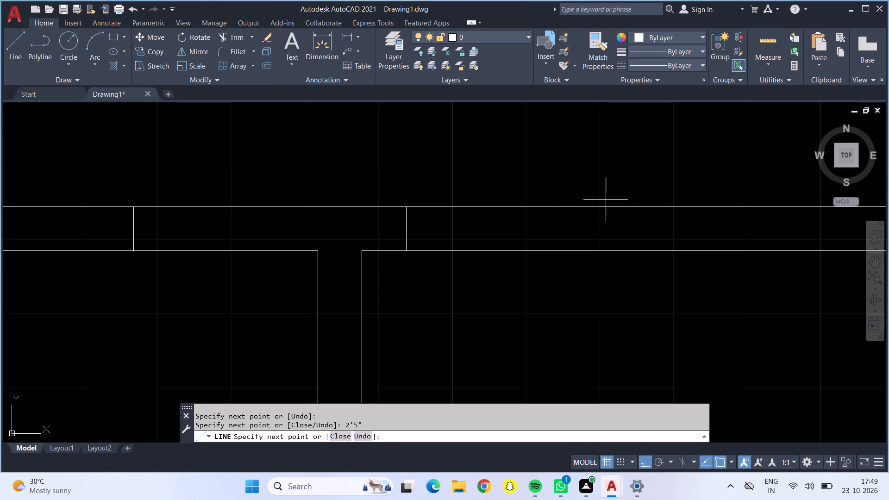
{"action": "scroll", "coordinate": [615, 211], "scroll_direction": "down", "scroll_amount": 3}
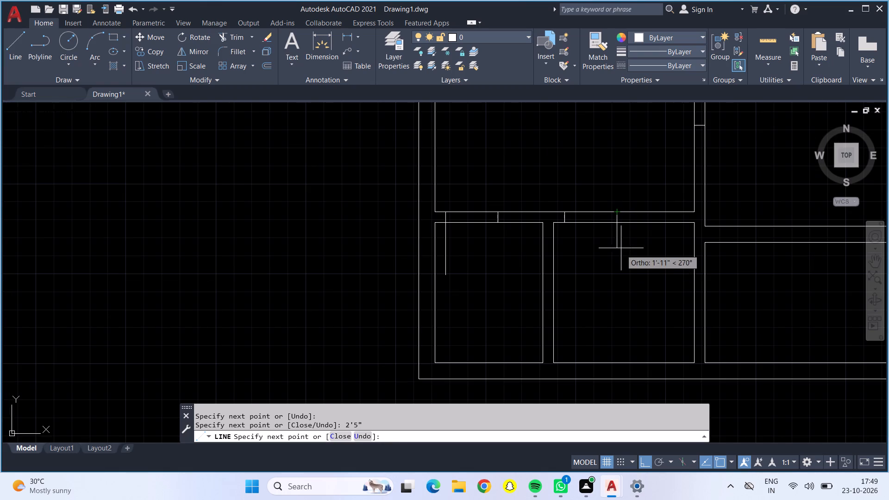
{"action": "scroll", "coordinate": [618, 221], "scroll_direction": "up", "scroll_amount": 1}
{"action": "left_click", "coordinate": [618, 221]}
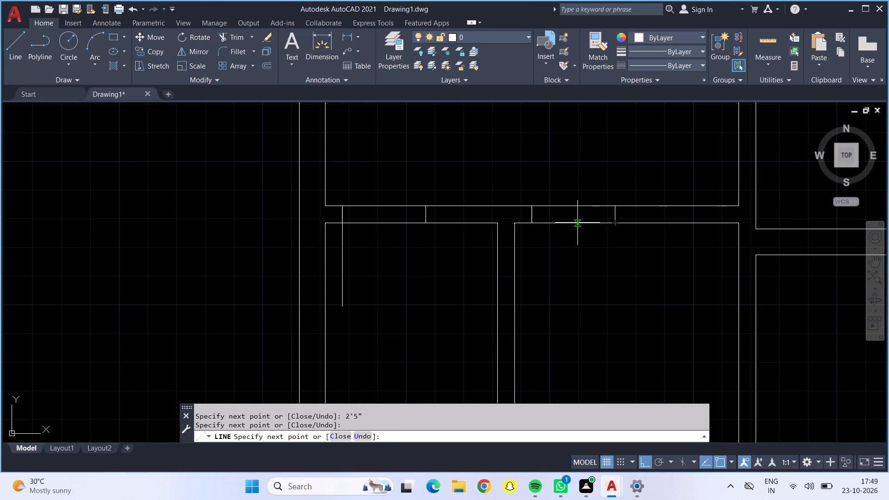
{"action": "left_click", "coordinate": [531, 219]}
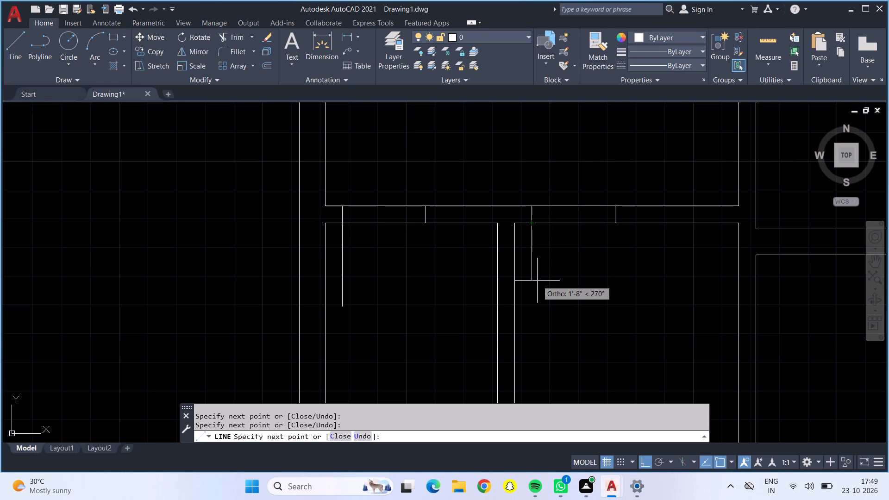
{"action": "type", "text": "2'5\""}
{"action": "key", "text": "Return"}
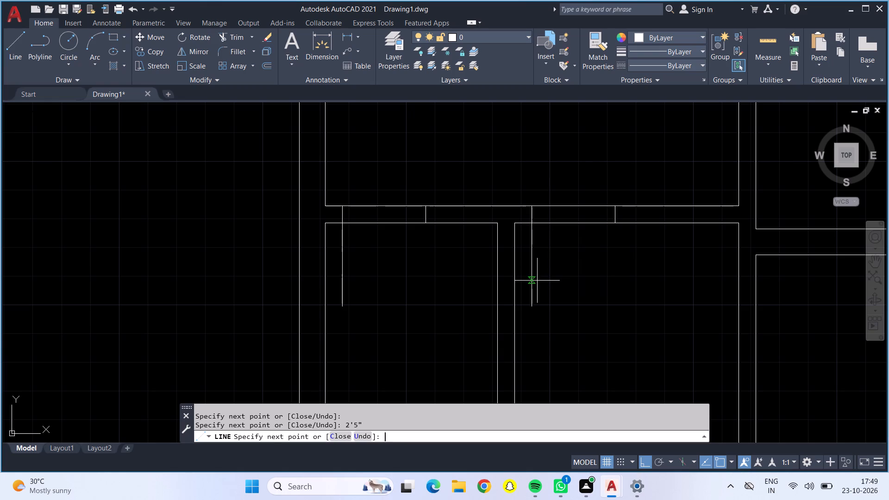
{"action": "key", "text": "Return"}
{"action": "scroll", "coordinate": [537, 281], "scroll_direction": "up", "scroll_amount": 1}
{"action": "scroll", "coordinate": [537, 281], "scroll_direction": "down", "scroll_amount": 4}
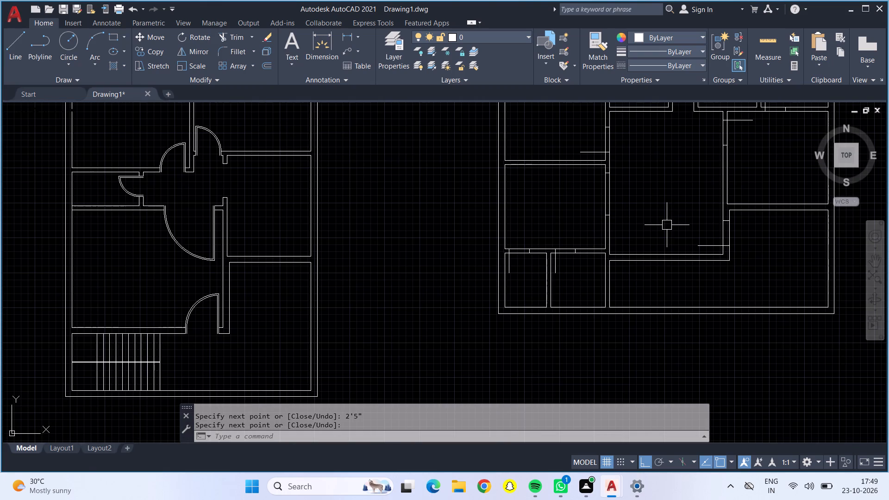
{"action": "middle_click_drag", "start_coordinate": [667, 216], "coordinate": [559, 226]}
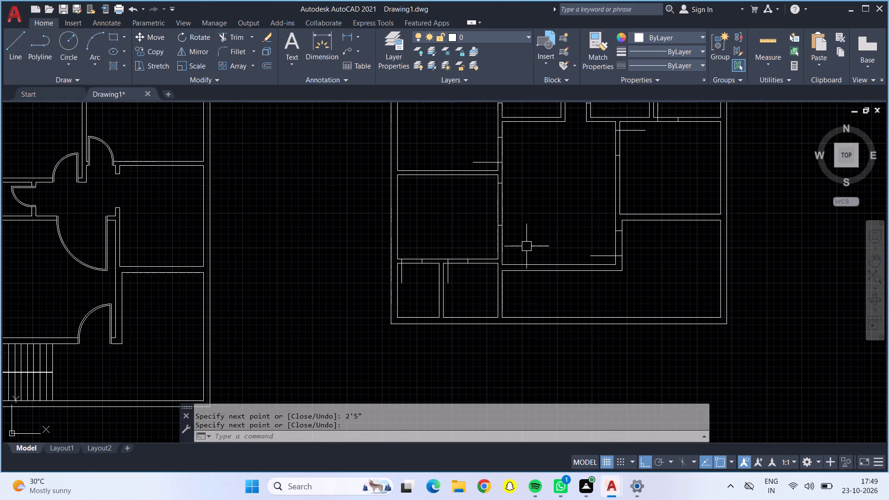
Trim the north wall lines across the 2'5" door openings of the two small southwest rooms.
{"action": "left_click", "coordinate": [235, 37]}
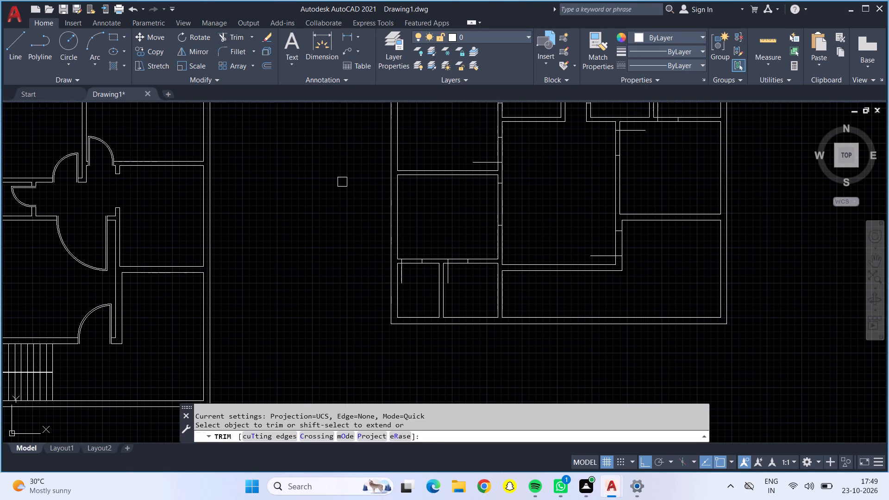
{"action": "scroll", "coordinate": [413, 272], "scroll_direction": "up", "scroll_amount": 2}
{"action": "left_click_drag", "start_coordinate": [415, 191], "coordinate": [407, 262]}
{"action": "left_click_drag", "start_coordinate": [522, 216], "coordinate": [523, 235]}
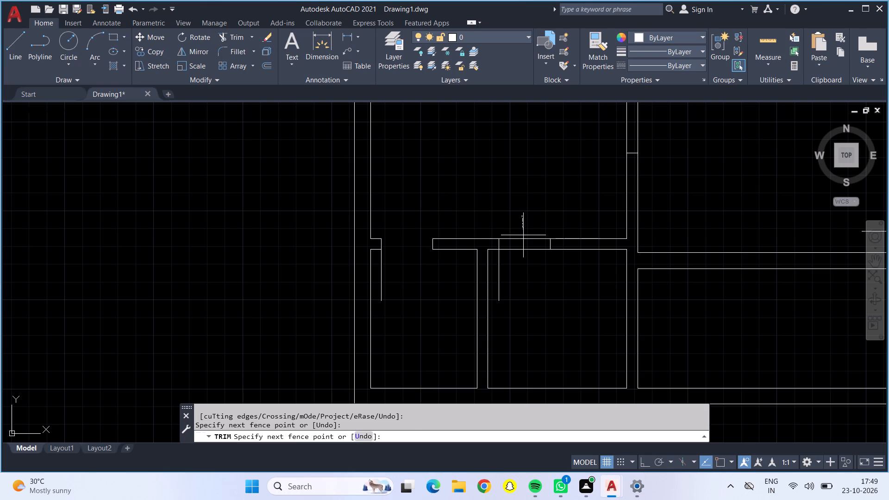
{"action": "left_click_drag", "start_coordinate": [523, 235], "coordinate": [526, 260]}
Trim the middle west room's east wall lines across its 5' opening.
{"action": "middle_click_drag", "start_coordinate": [601, 143], "coordinate": [556, 224]}
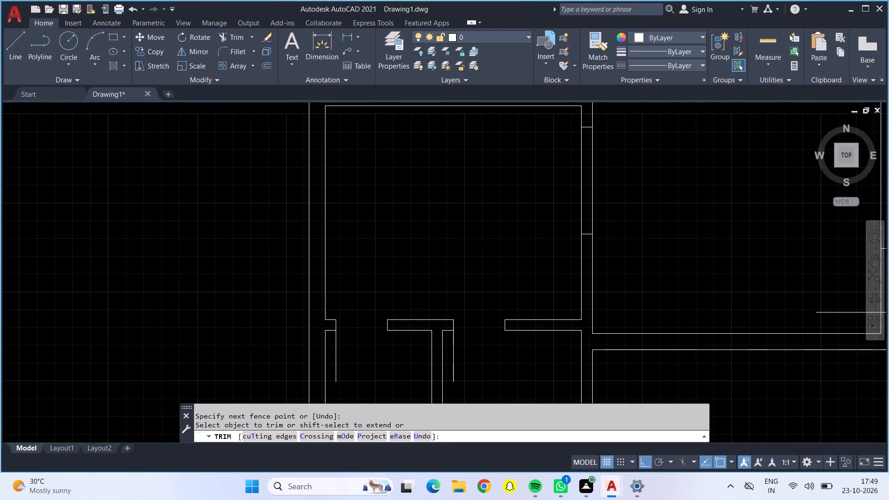
{"action": "middle_click_drag", "start_coordinate": [556, 224], "coordinate": [555, 225]}
{"action": "left_click_drag", "start_coordinate": [556, 193], "coordinate": [610, 173]}
Trim the central hall's east wall lines across its southern and northern 3' door openings.
{"action": "scroll", "coordinate": [611, 168], "scroll_direction": "down", "scroll_amount": 2}
{"action": "middle_click_drag", "start_coordinate": [611, 167], "coordinate": [609, 166]}
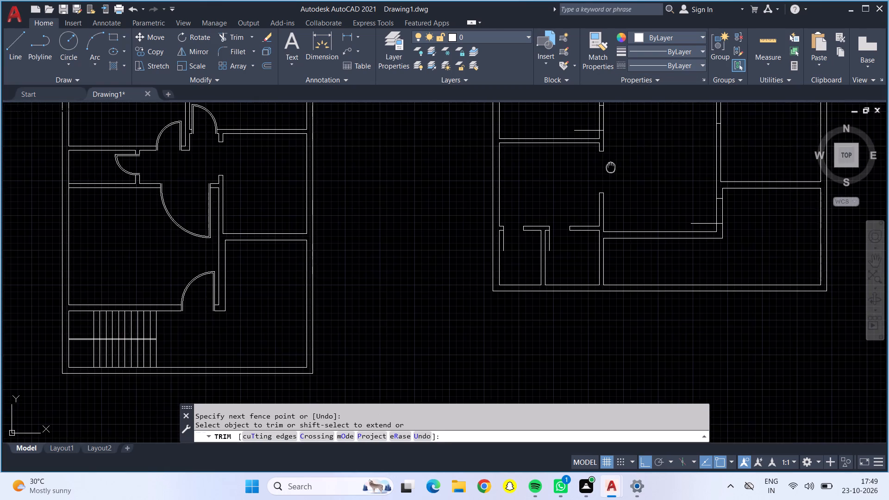
{"action": "middle_click_drag", "start_coordinate": [609, 166], "coordinate": [365, 256]}
{"action": "scroll", "coordinate": [474, 297], "scroll_direction": "up", "scroll_amount": 3}
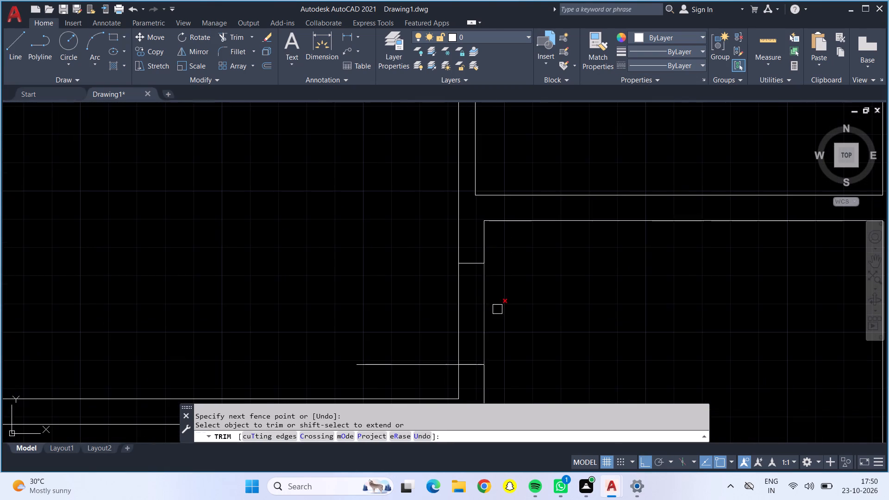
{"action": "left_click_drag", "start_coordinate": [561, 283], "coordinate": [449, 283]}
{"action": "scroll", "coordinate": [423, 204], "scroll_direction": "down", "scroll_amount": 1}
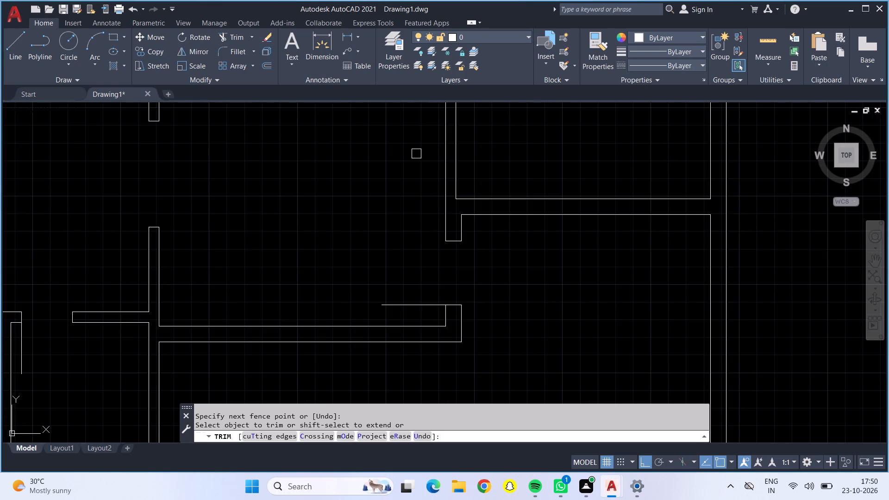
{"action": "middle_click_drag", "start_coordinate": [416, 154], "coordinate": [411, 347]}
{"action": "scroll", "coordinate": [431, 202], "scroll_direction": "up", "scroll_amount": 2}
{"action": "left_click_drag", "start_coordinate": [427, 196], "coordinate": [478, 194]}
Trim the wall lines across the 2'5" door openings of the three small north rooms, working from east to west.
{"action": "scroll", "coordinate": [479, 187], "scroll_direction": "down", "scroll_amount": 5}
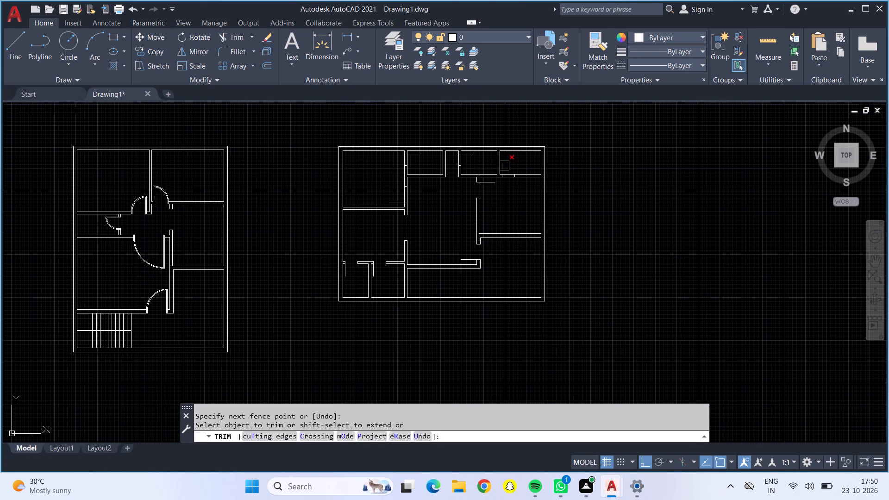
{"action": "scroll", "coordinate": [504, 166], "scroll_direction": "up", "scroll_amount": 5}
{"action": "left_click_drag", "start_coordinate": [511, 174], "coordinate": [517, 308]}
{"action": "scroll", "coordinate": [524, 270], "scroll_direction": "down", "scroll_amount": 4}
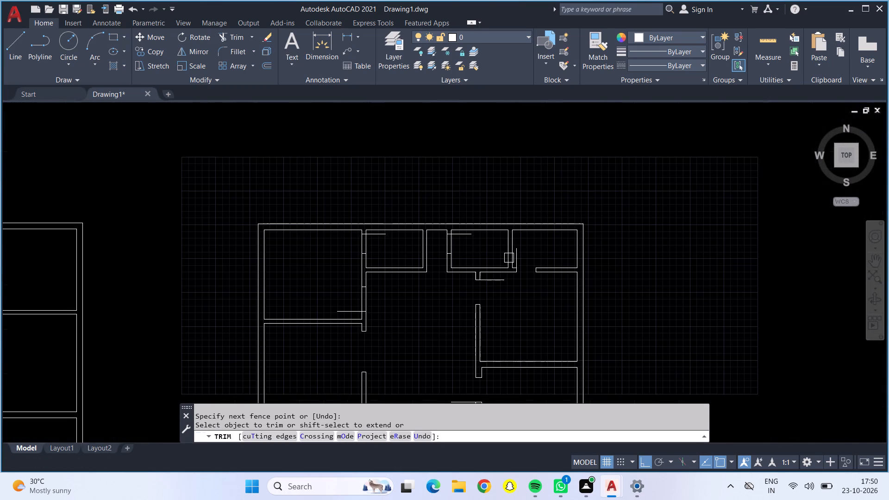
{"action": "scroll", "coordinate": [458, 240], "scroll_direction": "up", "scroll_amount": 5}
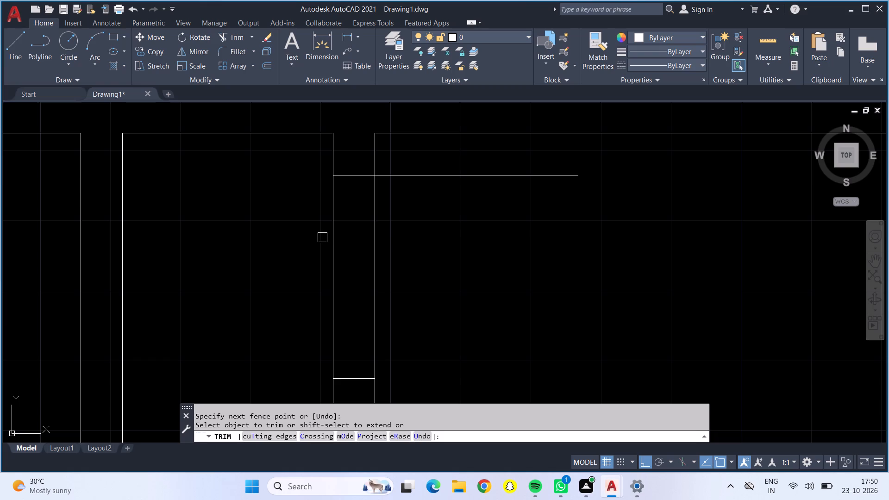
{"action": "left_click_drag", "start_coordinate": [322, 237], "coordinate": [404, 237]}
{"action": "scroll", "coordinate": [394, 231], "scroll_direction": "down", "scroll_amount": 4}
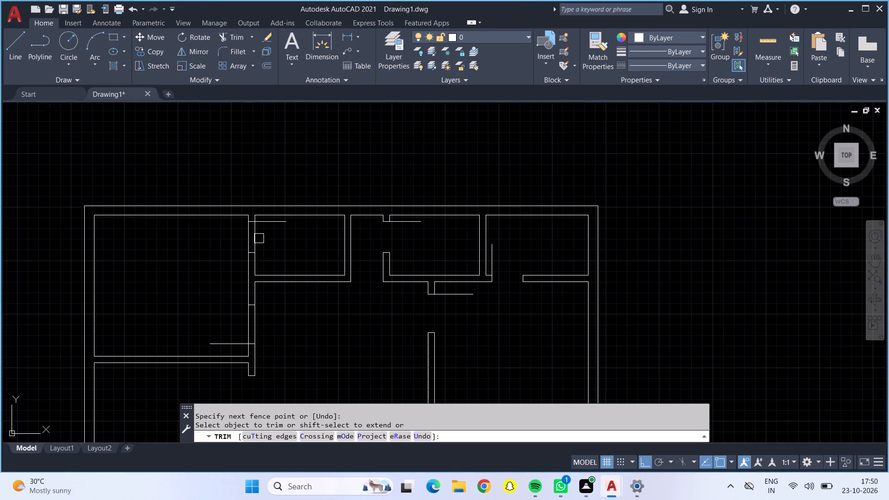
{"action": "scroll", "coordinate": [244, 231], "scroll_direction": "up", "scroll_amount": 4}
{"action": "left_click_drag", "start_coordinate": [233, 228], "coordinate": [380, 219]}
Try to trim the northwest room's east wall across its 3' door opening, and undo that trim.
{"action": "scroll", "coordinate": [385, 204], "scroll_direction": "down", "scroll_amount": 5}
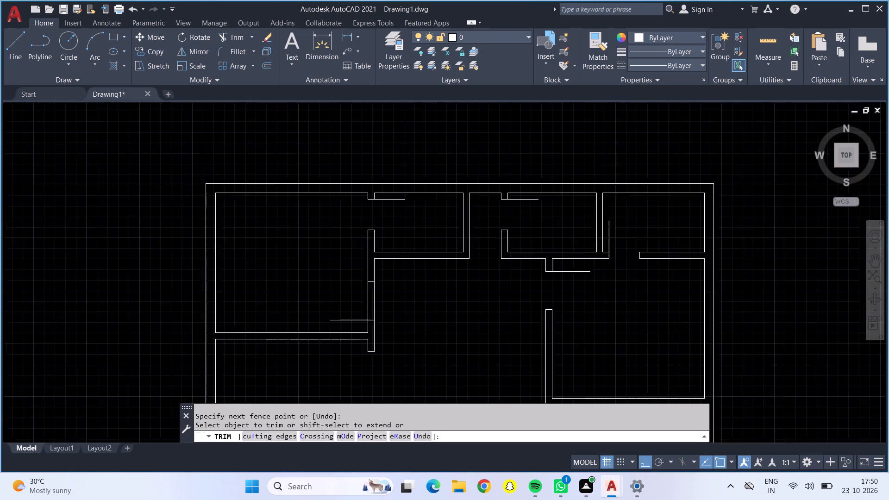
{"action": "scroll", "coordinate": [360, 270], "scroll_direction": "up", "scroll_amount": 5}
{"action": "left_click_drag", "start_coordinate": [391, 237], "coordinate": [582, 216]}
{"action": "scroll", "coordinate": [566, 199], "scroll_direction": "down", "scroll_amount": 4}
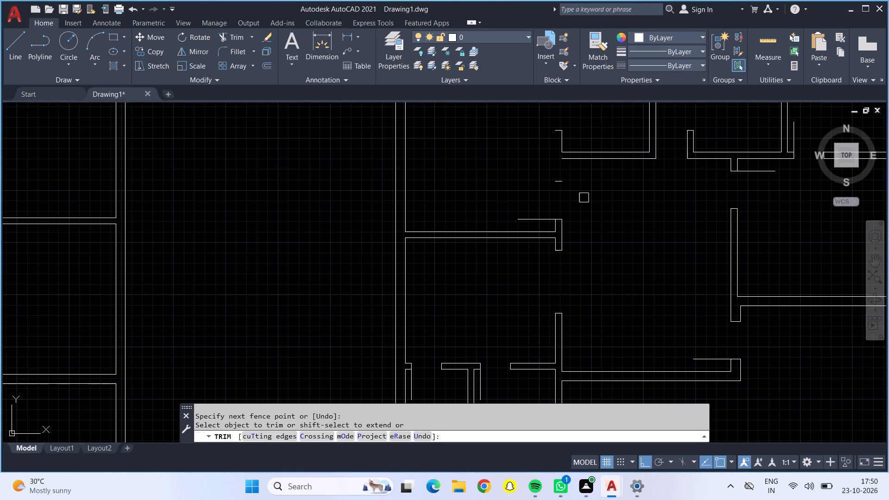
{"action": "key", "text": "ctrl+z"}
Trim both east wall lines of the northwest room between the jambs of its 3' door opening.
{"action": "scroll", "coordinate": [584, 198], "scroll_direction": "down", "scroll_amount": 2}
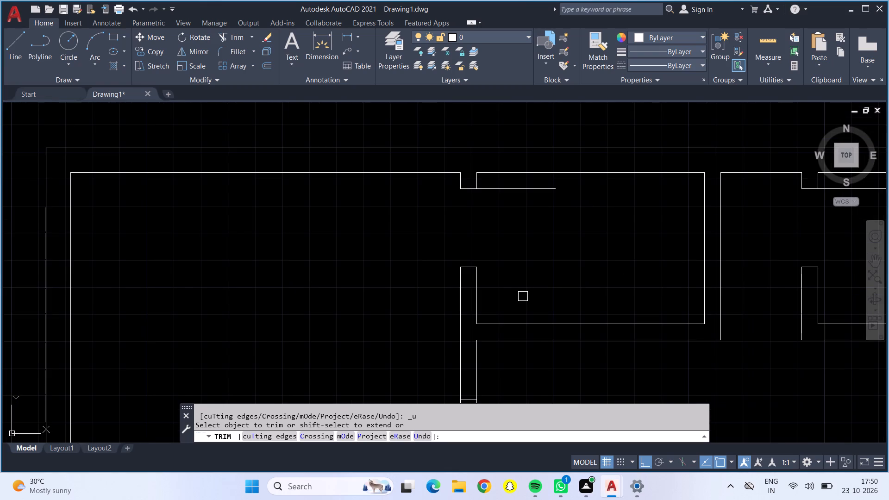
{"action": "scroll", "coordinate": [518, 342], "scroll_direction": "down", "scroll_amount": 1}
{"action": "middle_click_drag", "start_coordinate": [518, 359], "coordinate": [507, 287]}
{"action": "scroll", "coordinate": [499, 351], "scroll_direction": "up", "scroll_amount": 1}
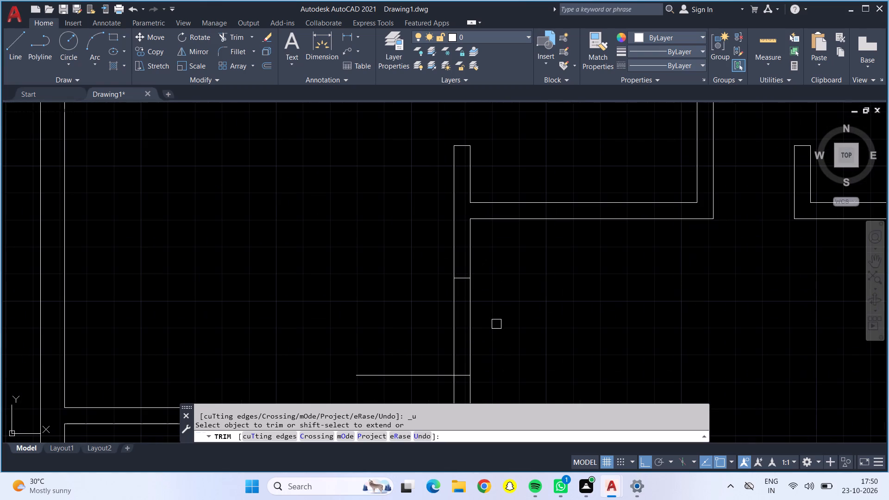
{"action": "left_click_drag", "start_coordinate": [500, 300], "coordinate": [455, 301]}
{"action": "left_click", "coordinate": [455, 301]}
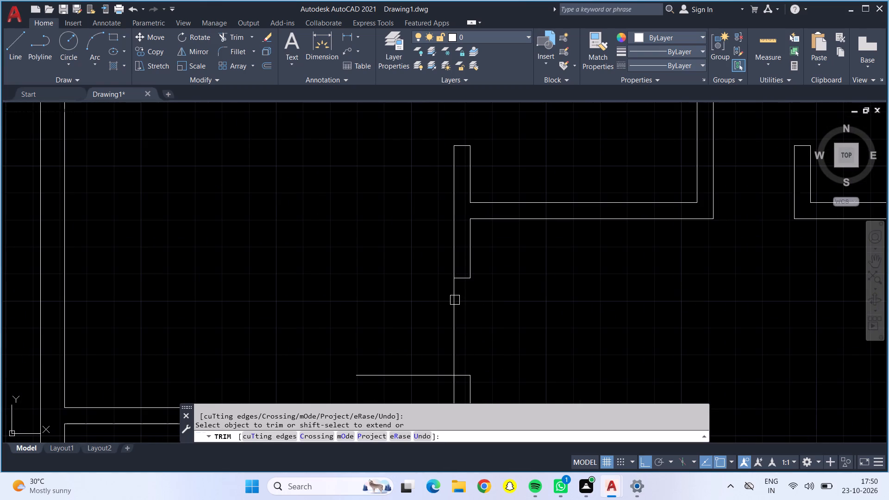
{"action": "left_click", "coordinate": [455, 300]}
{"action": "scroll", "coordinate": [452, 296], "scroll_direction": "down", "scroll_amount": 2}
{"action": "scroll", "coordinate": [491, 310], "scroll_direction": "down", "scroll_amount": 1}
{"action": "middle_click_drag", "start_coordinate": [504, 316], "coordinate": [532, 157]}
{"action": "middle_click_drag", "start_coordinate": [551, 169], "coordinate": [482, 258]}
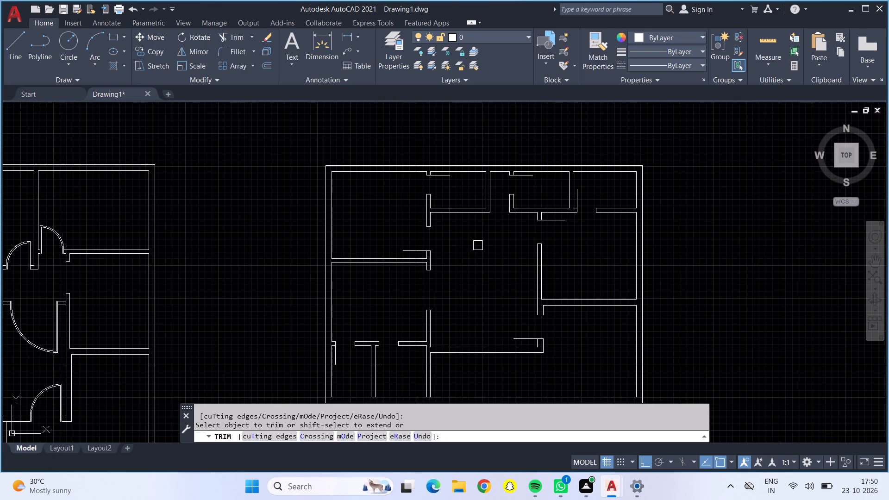
{"action": "key", "text": "Escape"}
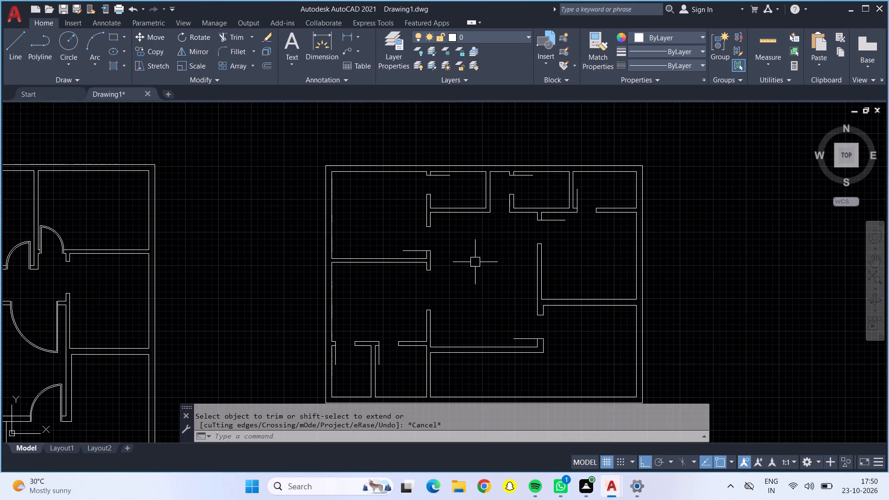
Draw a 3' radius circle centred where the northwest room's door leaf meets the south jamb on the wall's west face.
{"action": "left_click", "coordinate": [67, 48]}
{"action": "scroll", "coordinate": [419, 251], "scroll_direction": "up", "scroll_amount": 3}
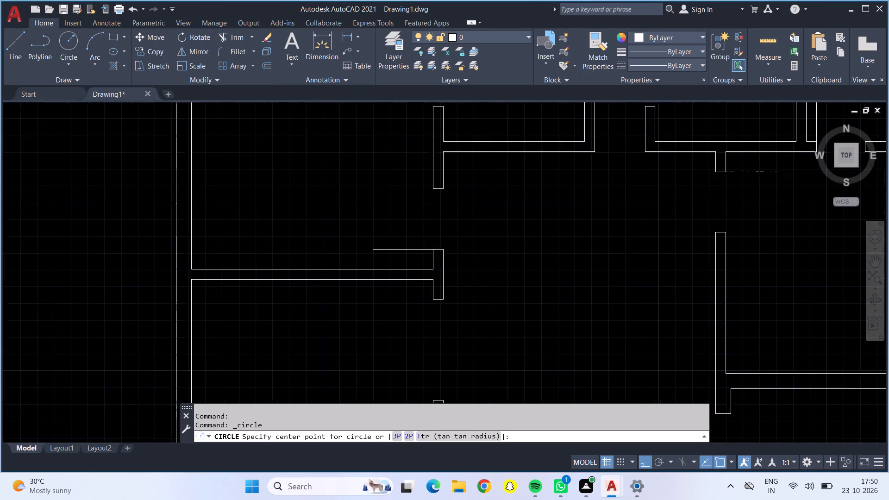
{"action": "middle_click_drag", "start_coordinate": [439, 206], "coordinate": [433, 258]}
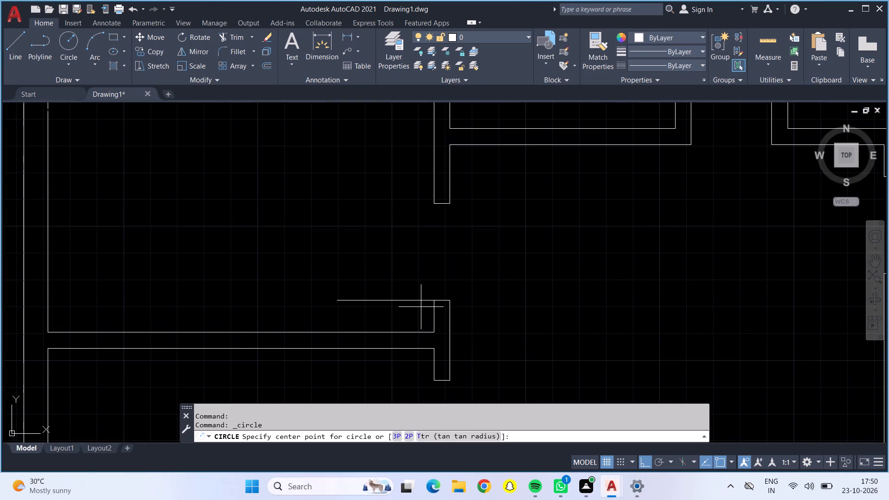
{"action": "left_click", "coordinate": [435, 299]}
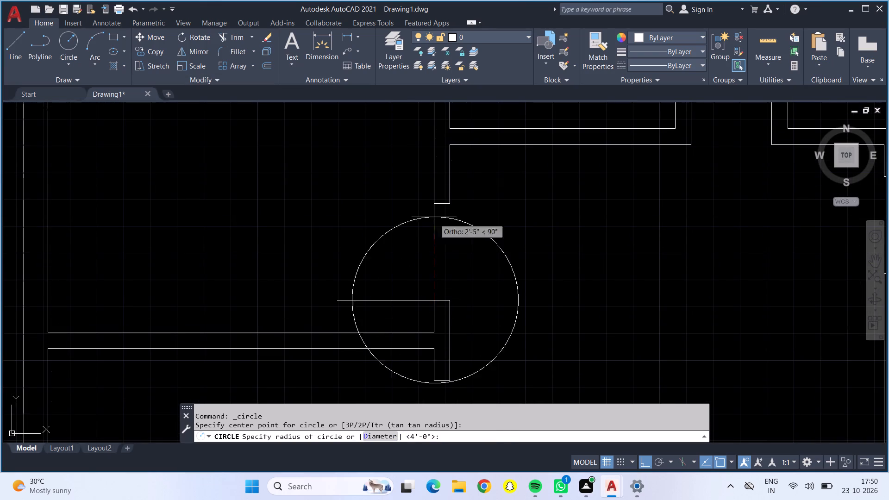
{"action": "left_click", "coordinate": [436, 206]}
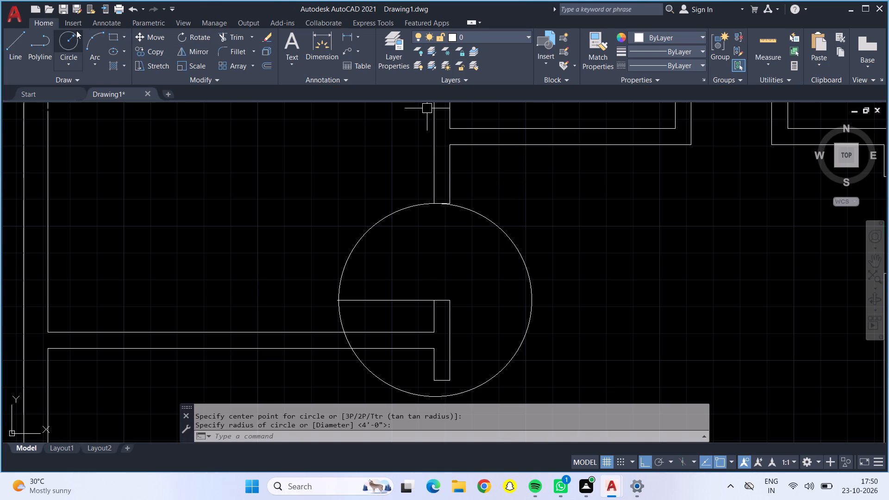
Draw a 2'5" radius circle centred at the westernmost small north room's door hinge, on the north jamb's east corner.
{"action": "left_click", "coordinate": [61, 43]}
{"action": "middle_click_drag", "start_coordinate": [244, 127], "coordinate": [245, 131]}
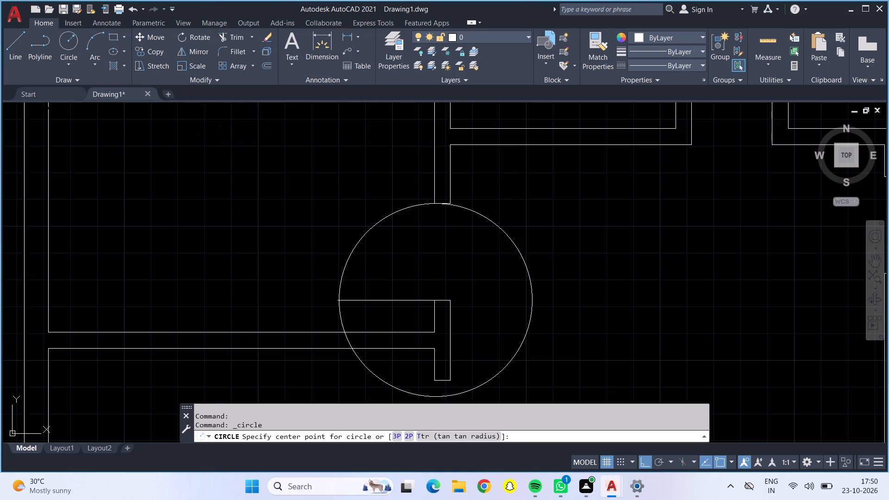
{"action": "middle_click_drag", "start_coordinate": [245, 131], "coordinate": [200, 287]}
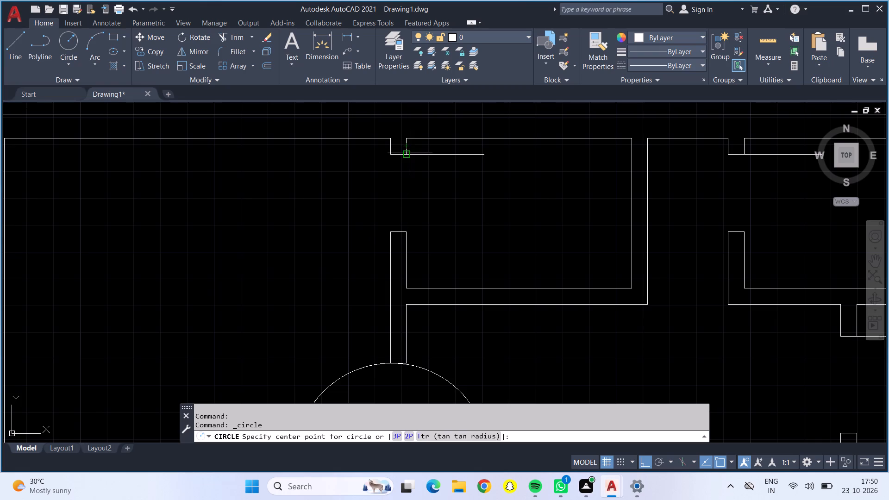
{"action": "left_click", "coordinate": [403, 156]}
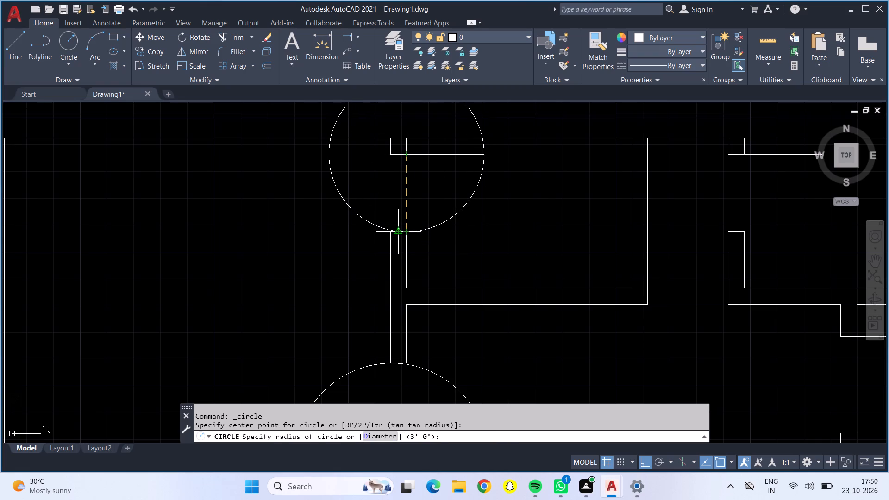
{"action": "left_click", "coordinate": [407, 234]}
Draw a 2'5" radius circle centred at the middle small north room's door hinge, on the north jamb's east corner.
{"action": "left_click", "coordinate": [68, 37]}
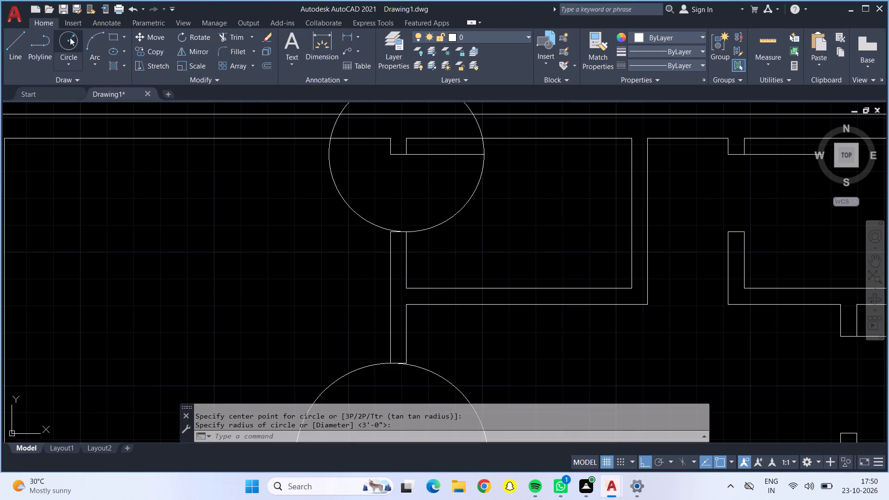
{"action": "scroll", "coordinate": [486, 188], "scroll_direction": "down", "scroll_amount": 1}
{"action": "middle_click_drag", "start_coordinate": [533, 198], "coordinate": [207, 210]}
{"action": "scroll", "coordinate": [327, 189], "scroll_direction": "up", "scroll_amount": 3}
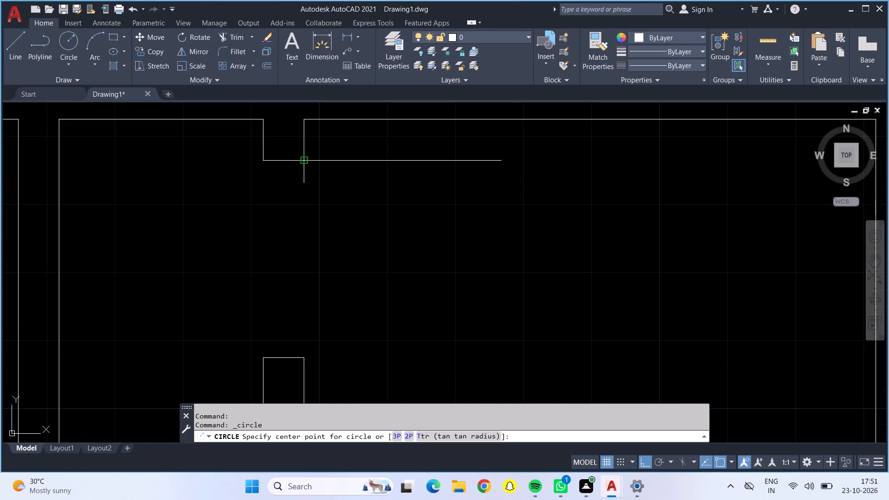
{"action": "left_click_drag", "start_coordinate": [303, 157], "coordinate": [303, 164]}
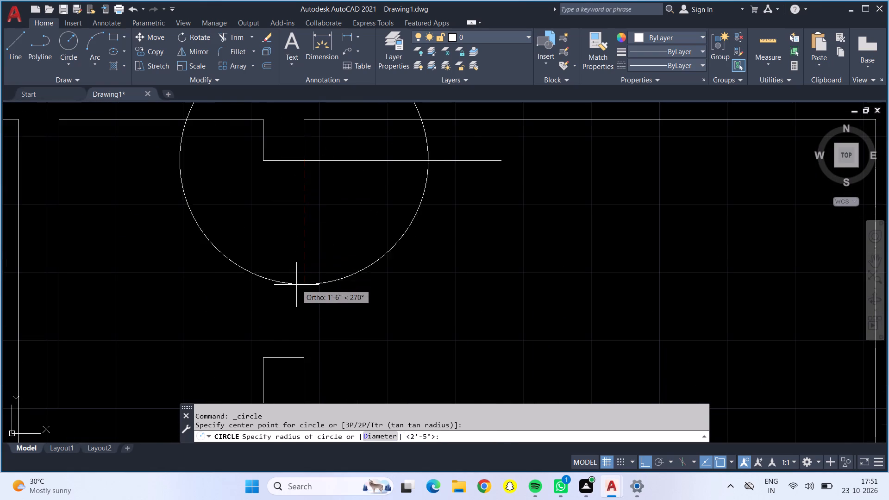
{"action": "left_click", "coordinate": [301, 356]}
Draw a 2'5" radius circle centred at the northeast small room's door hinge, on the west jamb's north corner.
{"action": "scroll", "coordinate": [330, 280], "scroll_direction": "down", "scroll_amount": 3}
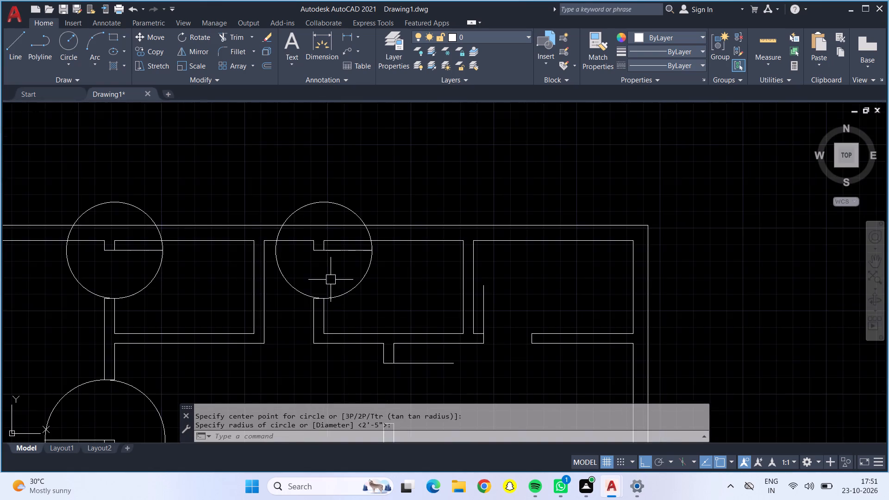
{"action": "middle_click_drag", "start_coordinate": [331, 278], "coordinate": [309, 256]}
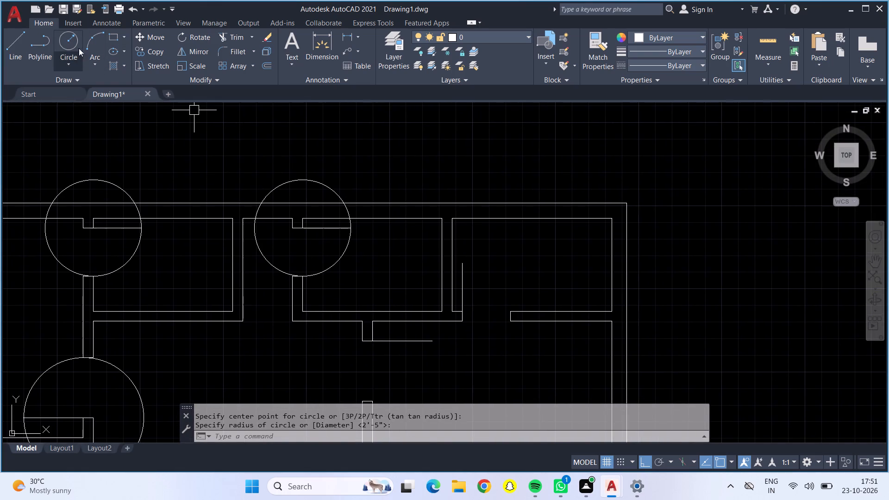
{"action": "left_click", "coordinate": [77, 44]}
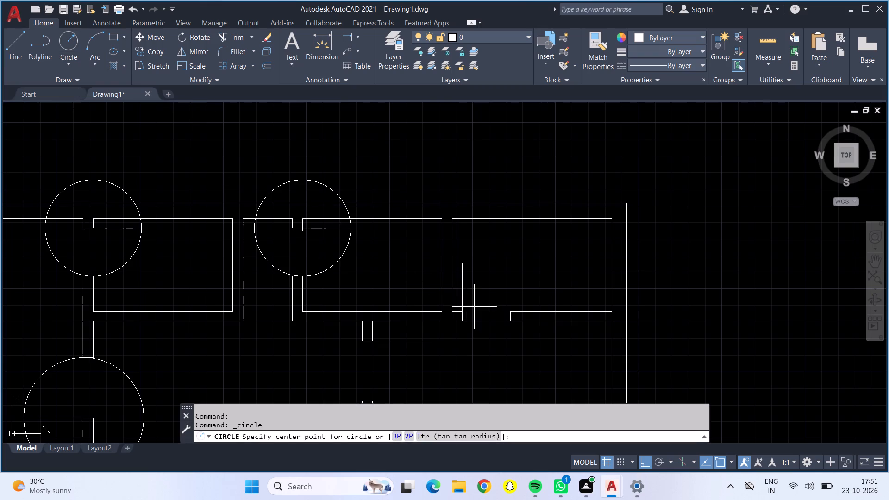
{"action": "scroll", "coordinate": [474, 307], "scroll_direction": "up", "scroll_amount": 3}
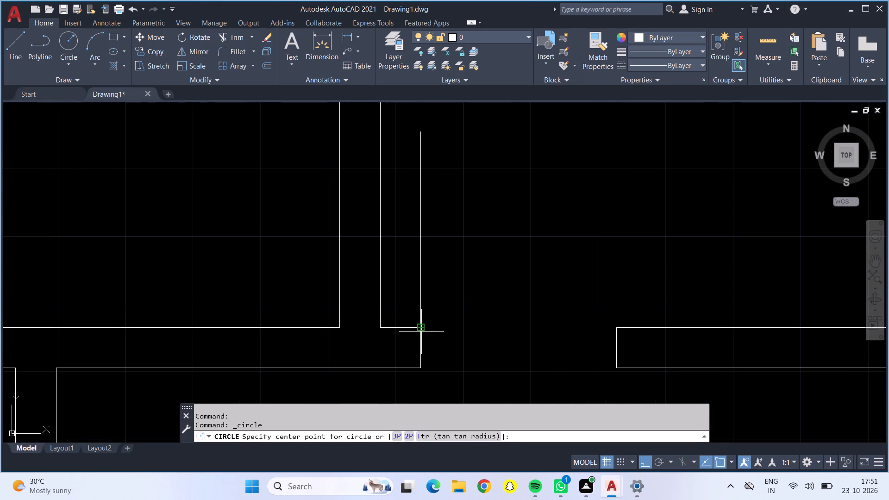
{"action": "left_click_drag", "start_coordinate": [421, 331], "coordinate": [451, 322]}
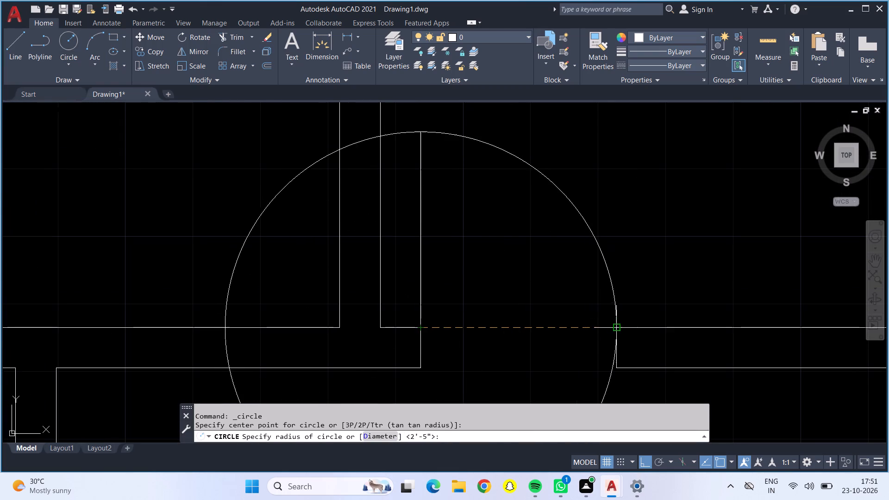
{"action": "left_click", "coordinate": [618, 326]}
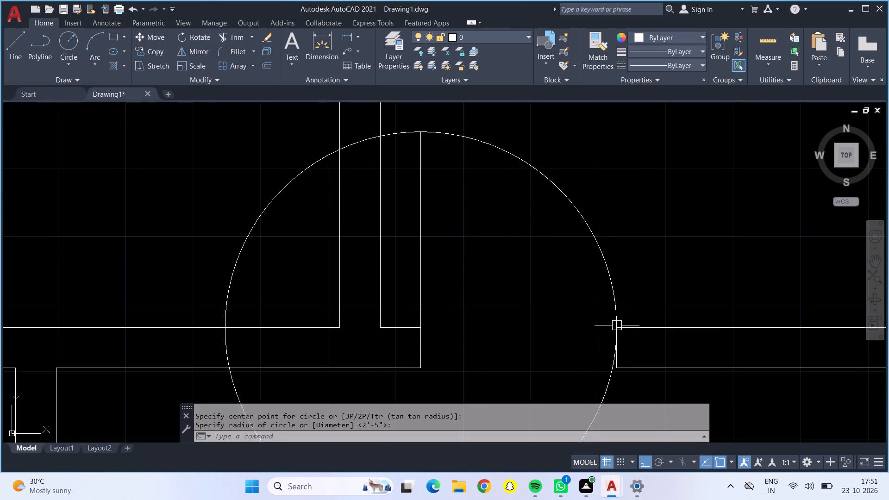
Draw a 3' radius circle centred at the east room's door hinge, on the north jamb's east corner.
{"action": "scroll", "coordinate": [610, 312], "scroll_direction": "down", "scroll_amount": 4}
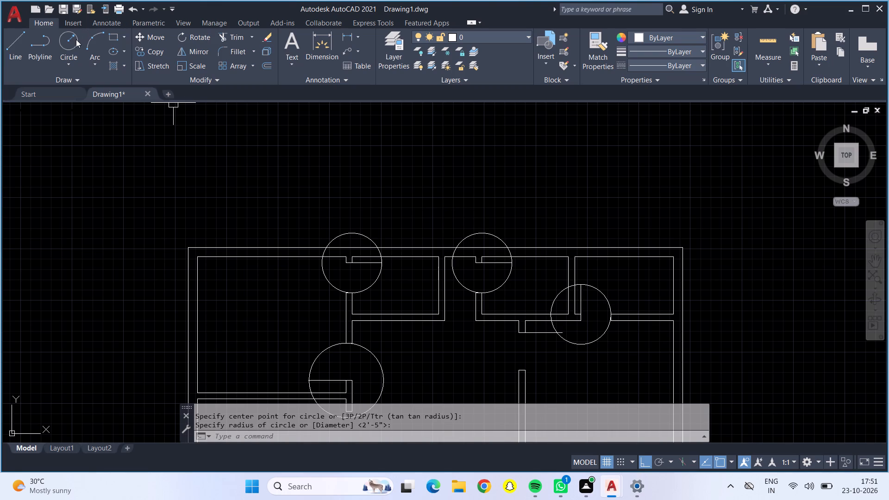
{"action": "left_click", "coordinate": [76, 39]}
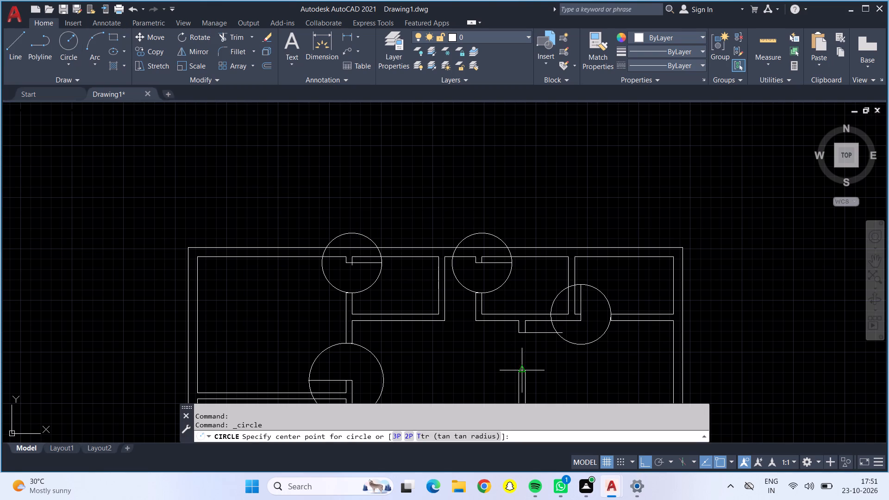
{"action": "scroll", "coordinate": [523, 371], "scroll_direction": "up", "scroll_amount": 3}
{"action": "middle_click_drag", "start_coordinate": [537, 328], "coordinate": [477, 232]}
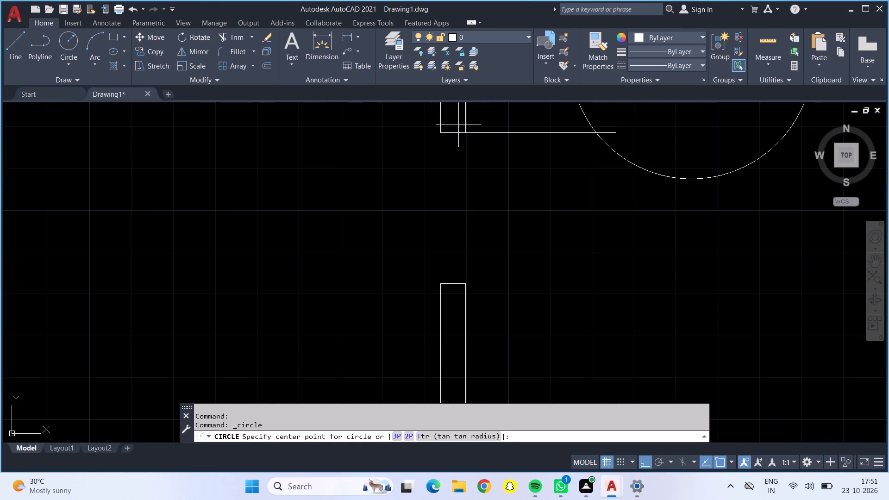
{"action": "left_click", "coordinate": [463, 135]}
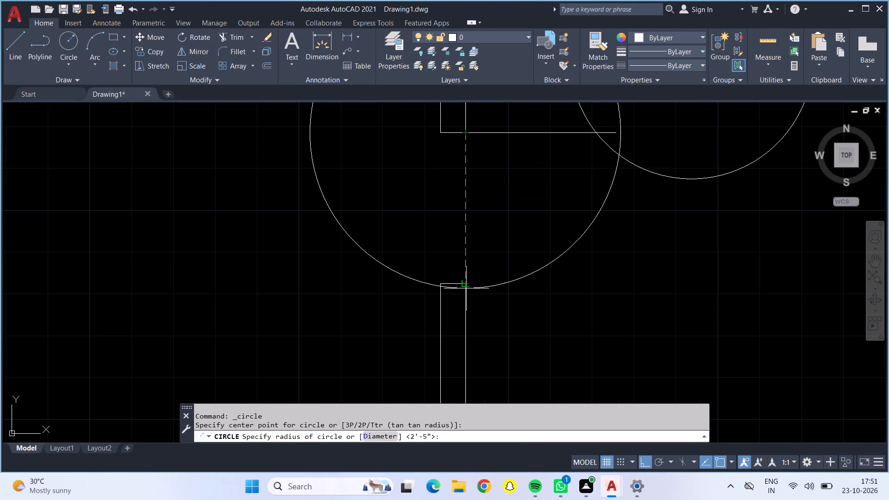
{"action": "left_click", "coordinate": [465, 283]}
Draw a 2'5" radius circle centred at the eastern small southwest room's door hinge, on the west jamb's south corner.
{"action": "scroll", "coordinate": [463, 269], "scroll_direction": "down", "scroll_amount": 4}
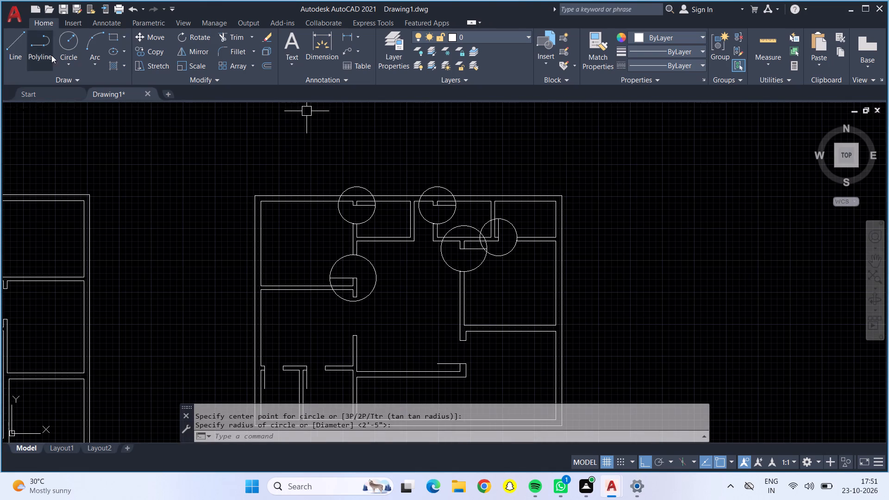
{"action": "left_click", "coordinate": [75, 40]}
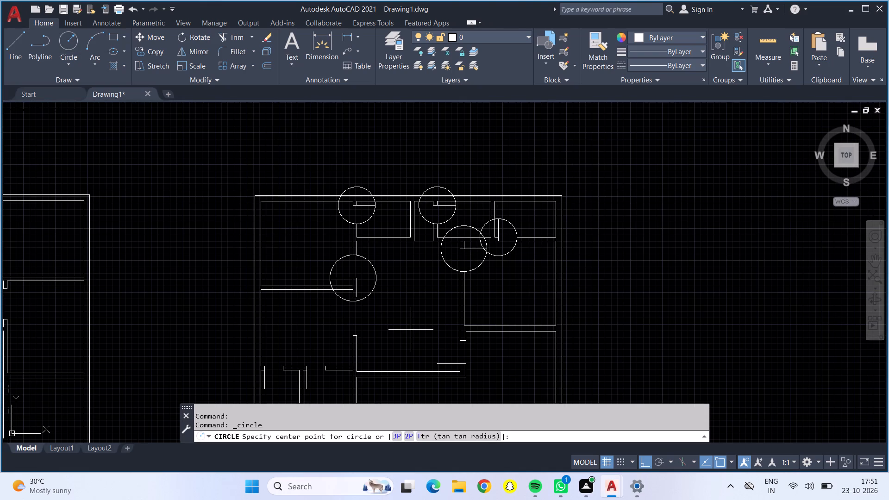
{"action": "middle_click_drag", "start_coordinate": [411, 330], "coordinate": [382, 201]}
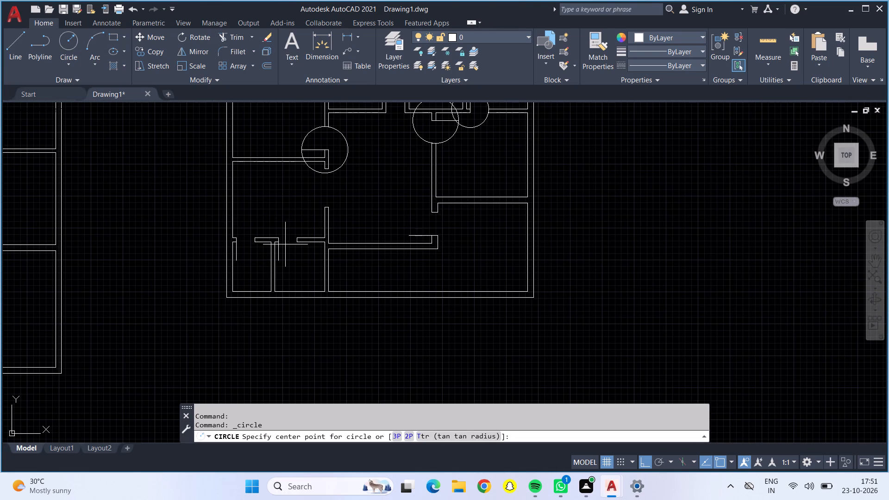
{"action": "scroll", "coordinate": [285, 244], "scroll_direction": "up", "scroll_amount": 3}
{"action": "left_click_drag", "start_coordinate": [256, 242], "coordinate": [260, 242]}
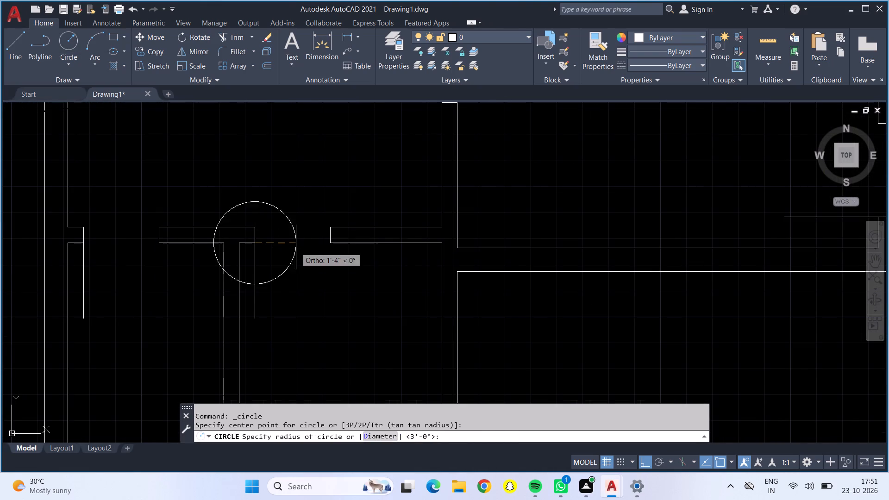
{"action": "left_click", "coordinate": [329, 240]}
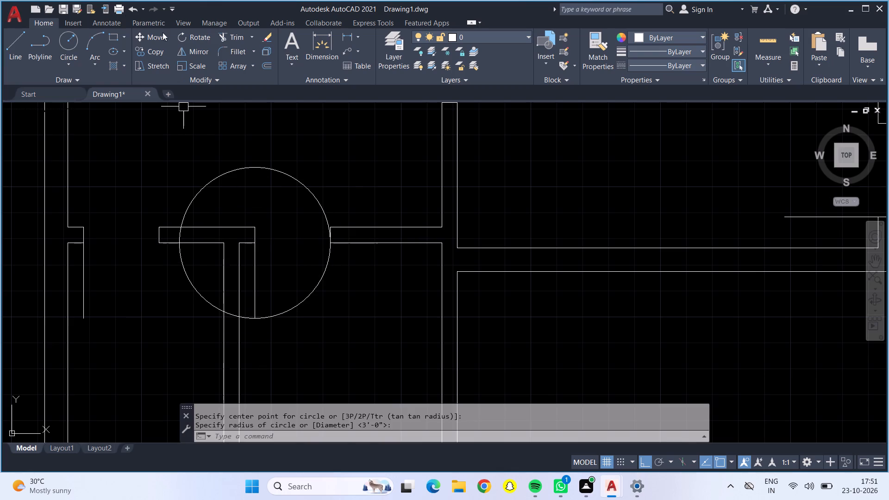
Draw a 2'5" radius circle centred at the westernmost small southwest room's door hinge, on the west jamb's south corner.
{"action": "left_click", "coordinate": [60, 40]}
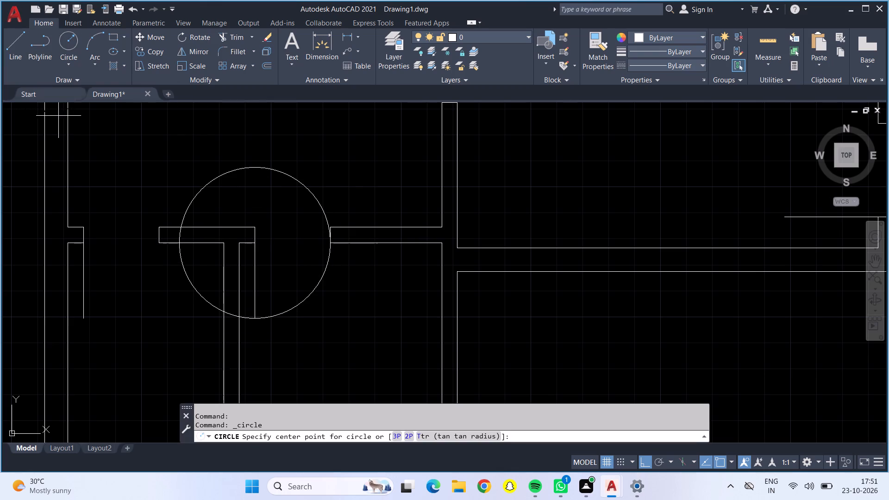
{"action": "left_click", "coordinate": [86, 244]}
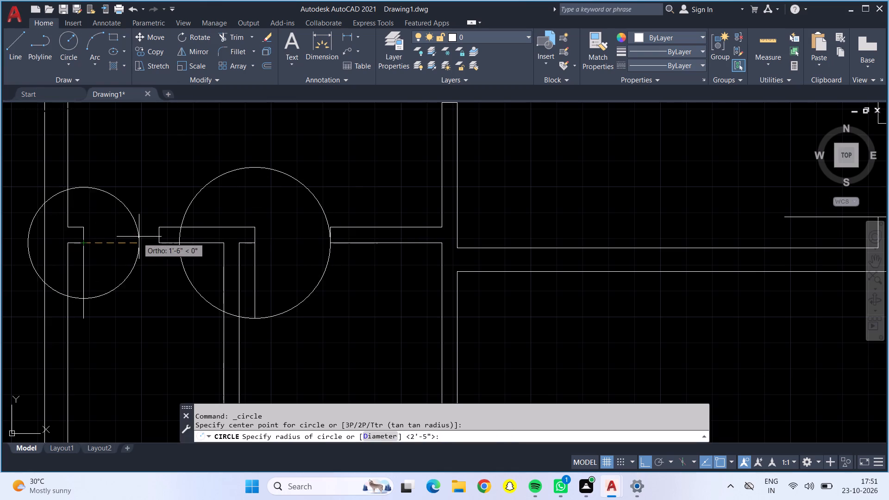
{"action": "left_click", "coordinate": [156, 243]}
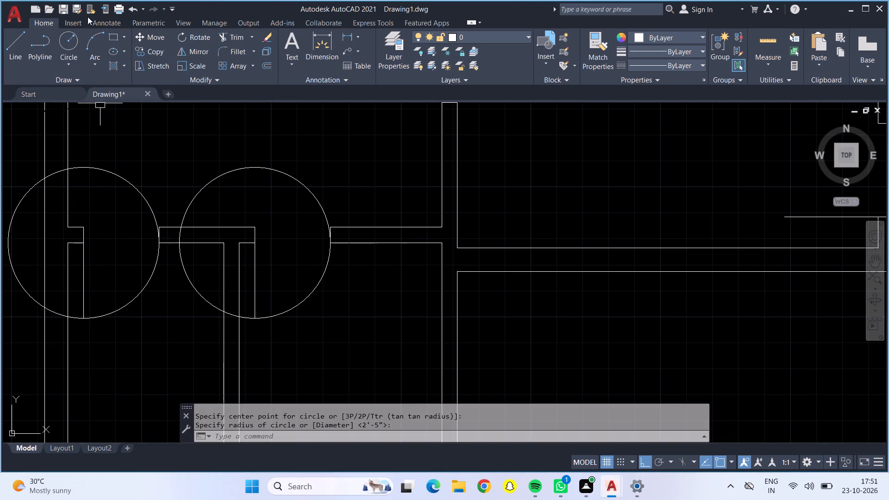
Draw a circle centred where the southeast room's door leaf meets the south jamb's west face, with its radius reaching the north jamb.
{"action": "left_click", "coordinate": [63, 40]}
{"action": "scroll", "coordinate": [131, 8], "scroll_direction": "down", "scroll_amount": 4}
{"action": "scroll", "coordinate": [609, 135], "scroll_direction": "down", "scroll_amount": 3}
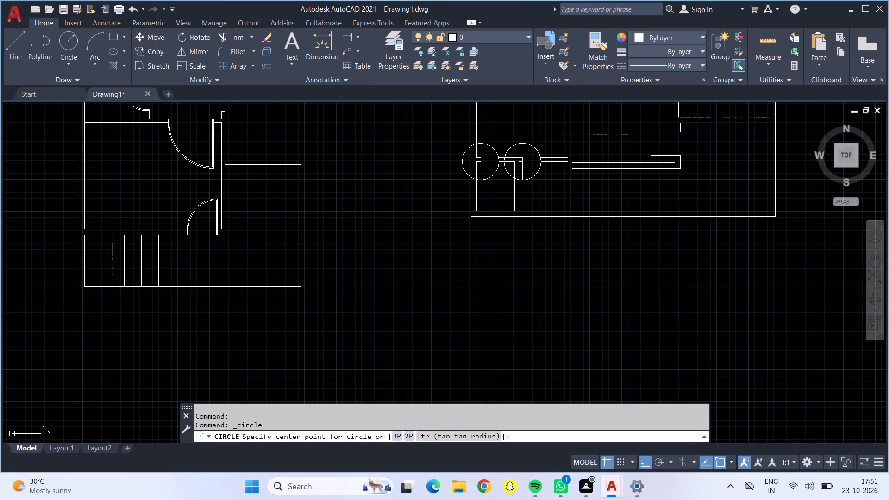
{"action": "middle_click_drag", "start_coordinate": [609, 135], "coordinate": [154, 165]}
{"action": "scroll", "coordinate": [211, 171], "scroll_direction": "up", "scroll_amount": 3}
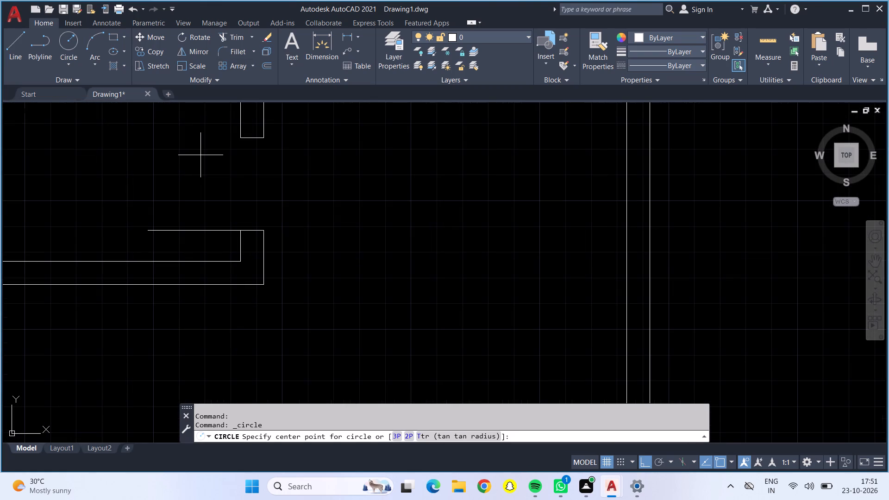
{"action": "left_click", "coordinate": [241, 230]}
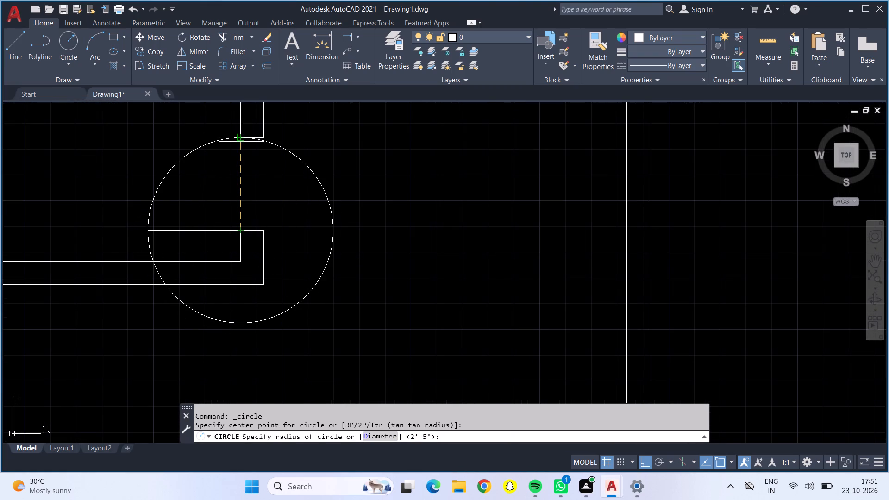
{"action": "left_click", "coordinate": [242, 138]}
Trim away the west side of the east room's door circle and the east side of the southeast room's door circle.
{"action": "scroll", "coordinate": [239, 131], "scroll_direction": "down", "scroll_amount": 2}
{"action": "scroll", "coordinate": [239, 131], "scroll_direction": "up", "scroll_amount": 1}
{"action": "scroll", "coordinate": [216, 127], "scroll_direction": "down", "scroll_amount": 2}
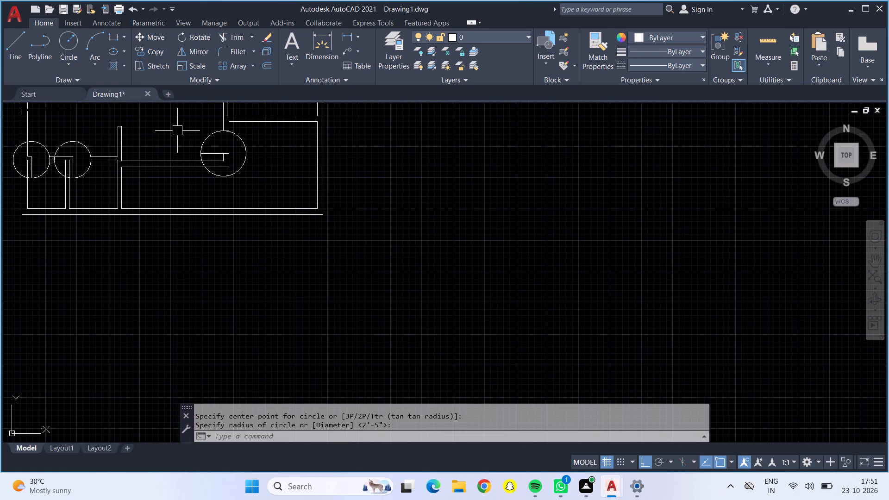
{"action": "middle_click_drag", "start_coordinate": [144, 120], "coordinate": [192, 209]}
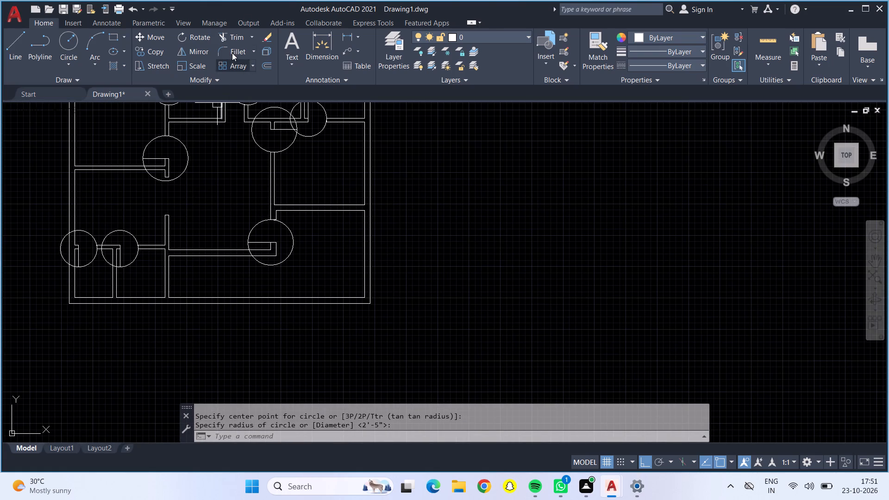
{"action": "left_click", "coordinate": [239, 39]}
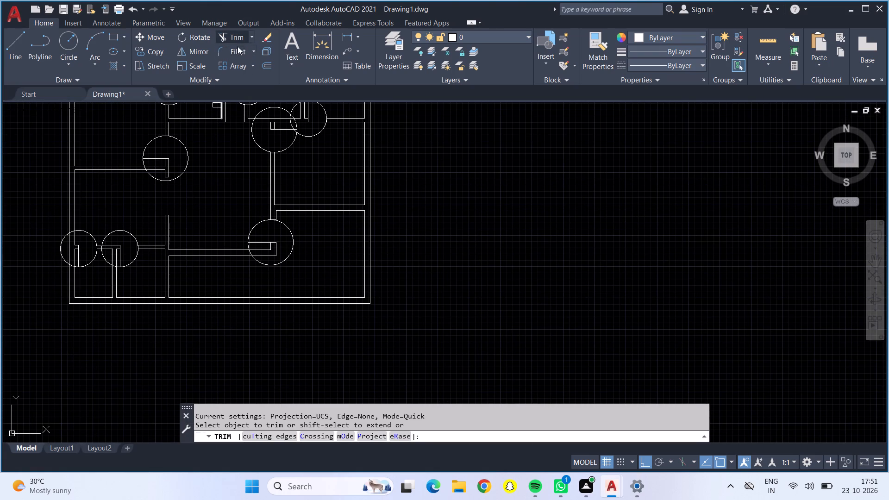
{"action": "left_click", "coordinate": [251, 144]}
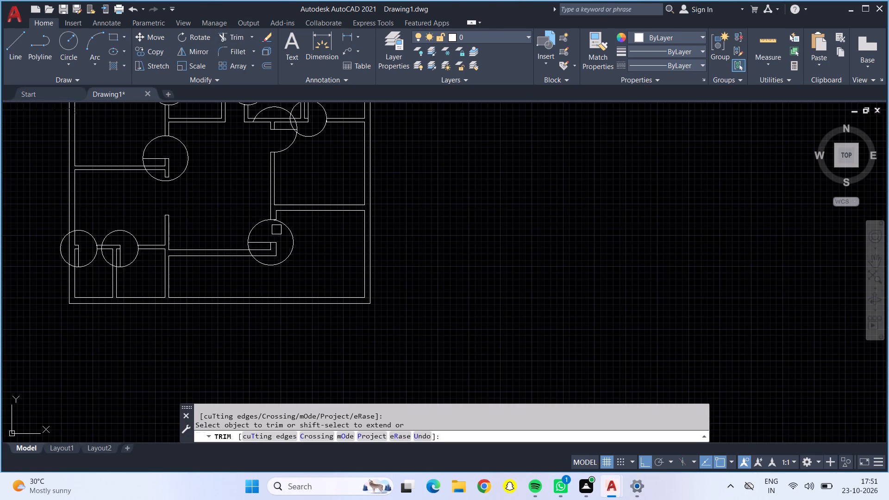
{"action": "left_click", "coordinate": [293, 235]}
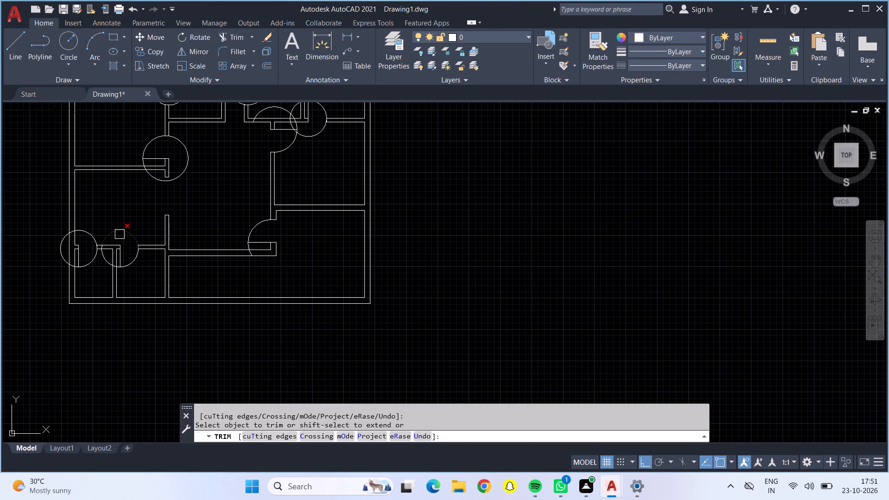
Trim both small southwest rooms' door circles north of the wall, plus the eastern one's short arc between door leaf and partition.
{"action": "left_click", "coordinate": [118, 234]}
{"action": "left_click", "coordinate": [91, 232]}
{"action": "scroll", "coordinate": [122, 269], "scroll_direction": "up", "scroll_amount": 5}
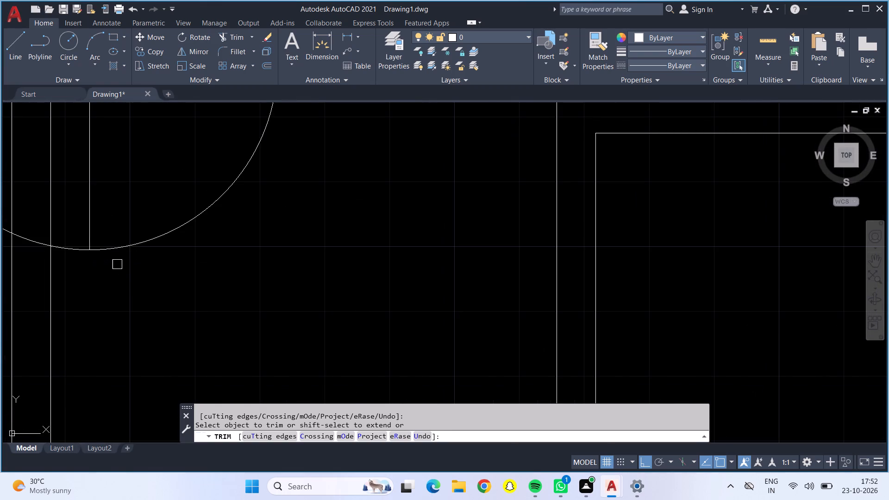
{"action": "left_click", "coordinate": [65, 248]}
Trim the leftover arc pieces south of the southeast room's door leaf, including the piece inside the wall.
{"action": "scroll", "coordinate": [64, 238], "scroll_direction": "down", "scroll_amount": 5}
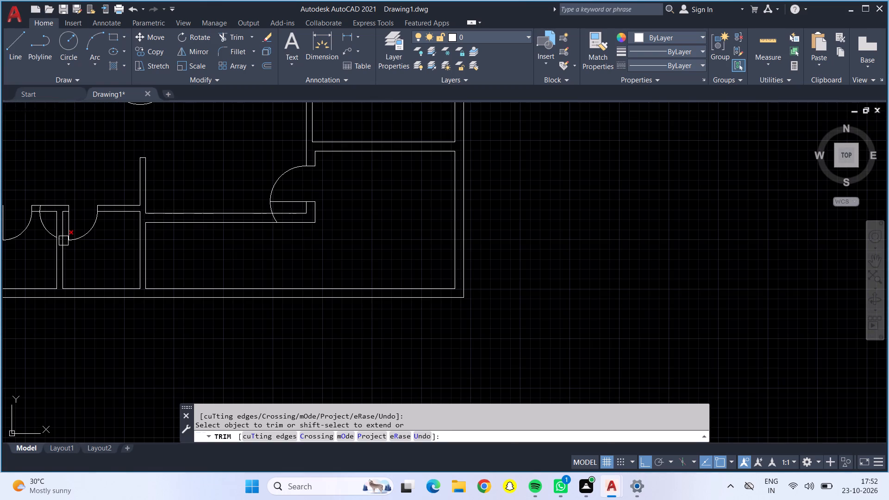
{"action": "scroll", "coordinate": [269, 203], "scroll_direction": "up", "scroll_amount": 4}
{"action": "left_click", "coordinate": [271, 206]}
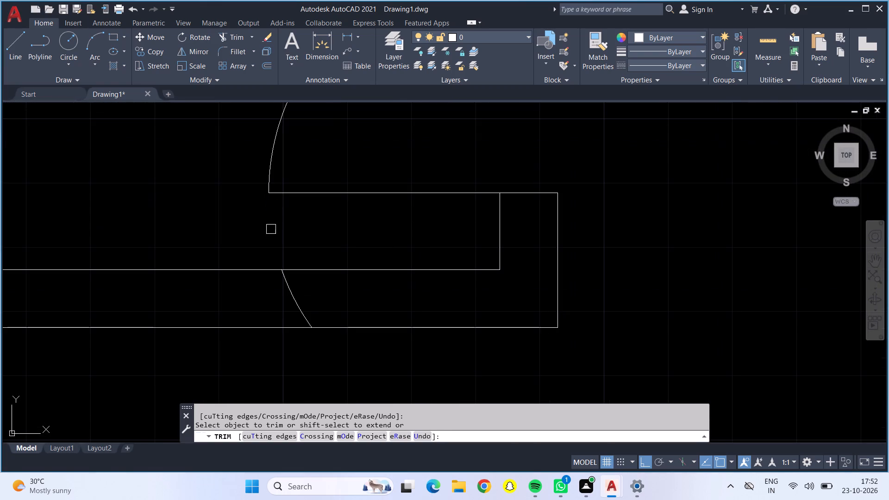
{"action": "left_click", "coordinate": [297, 294]}
{"action": "scroll", "coordinate": [293, 287], "scroll_direction": "down", "scroll_amount": 4}
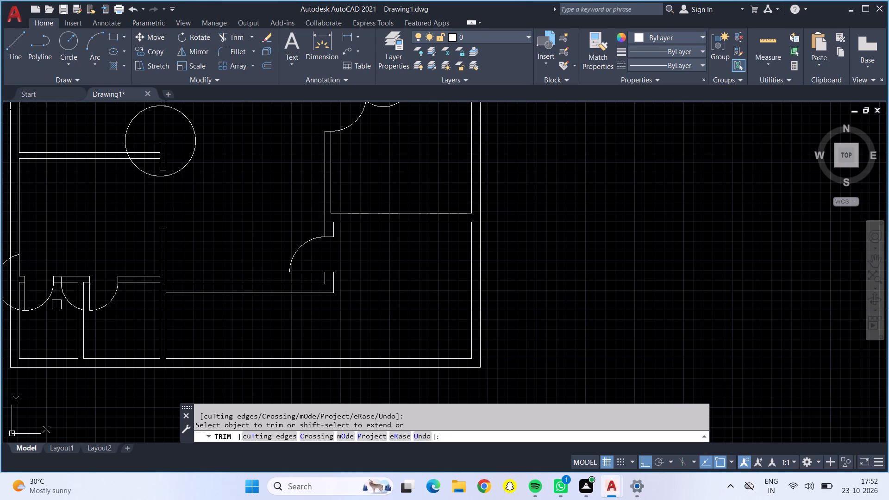
Trim the westernmost small southwest room's arc between the door leaf's end and the west wall's inner face.
{"action": "scroll", "coordinate": [28, 311], "scroll_direction": "up", "scroll_amount": 5}
{"action": "middle_click_drag", "start_coordinate": [26, 286], "coordinate": [180, 238]}
{"action": "left_click", "coordinate": [123, 271]}
{"action": "scroll", "coordinate": [214, 262], "scroll_direction": "down", "scroll_amount": 2}
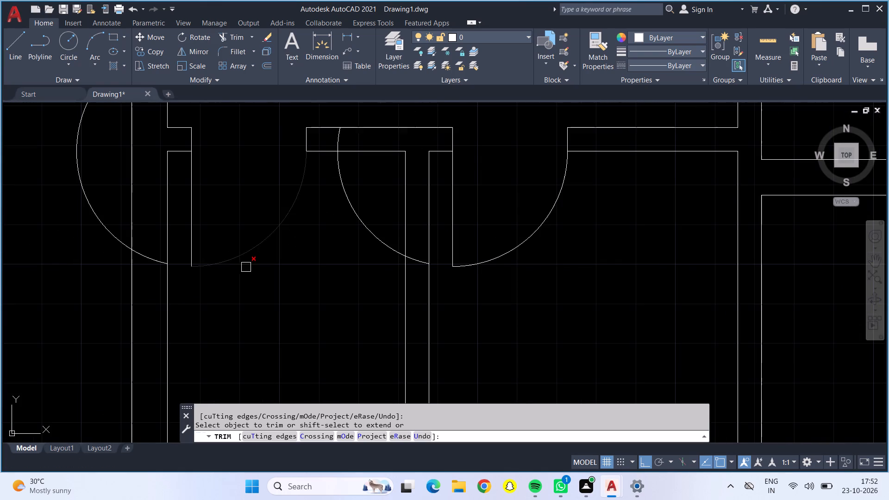
Trim the northwest room's door circle below the leaf down to the wall and around its east and south sides.
{"action": "scroll", "coordinate": [363, 286], "scroll_direction": "down", "scroll_amount": 1}
{"action": "middle_click_drag", "start_coordinate": [358, 289], "coordinate": [217, 465]}
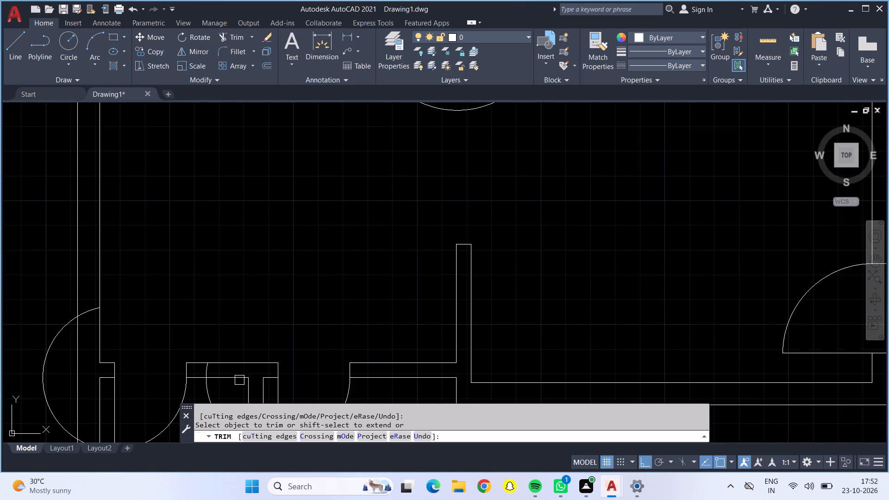
{"action": "scroll", "coordinate": [264, 266], "scroll_direction": "down", "scroll_amount": 2}
{"action": "middle_click_drag", "start_coordinate": [275, 254], "coordinate": [154, 330]}
{"action": "scroll", "coordinate": [189, 238], "scroll_direction": "up", "scroll_amount": 4}
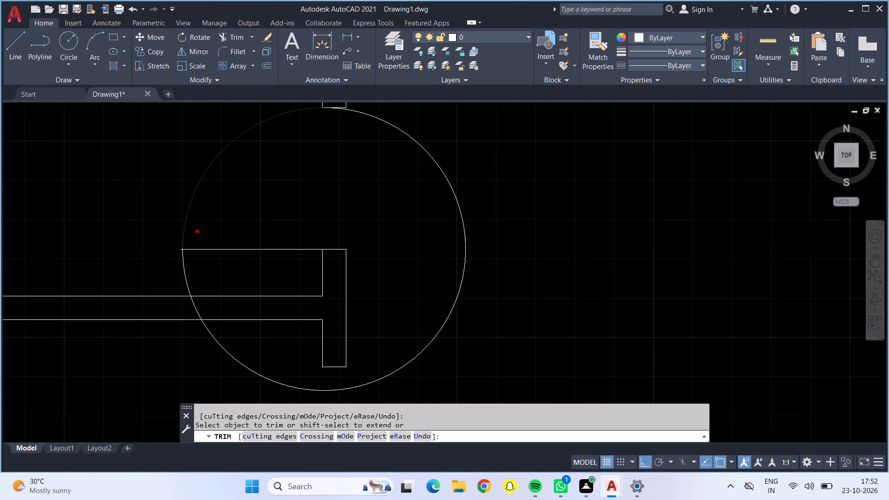
{"action": "left_click", "coordinate": [180, 271]}
{"action": "left_click", "coordinate": [172, 256]}
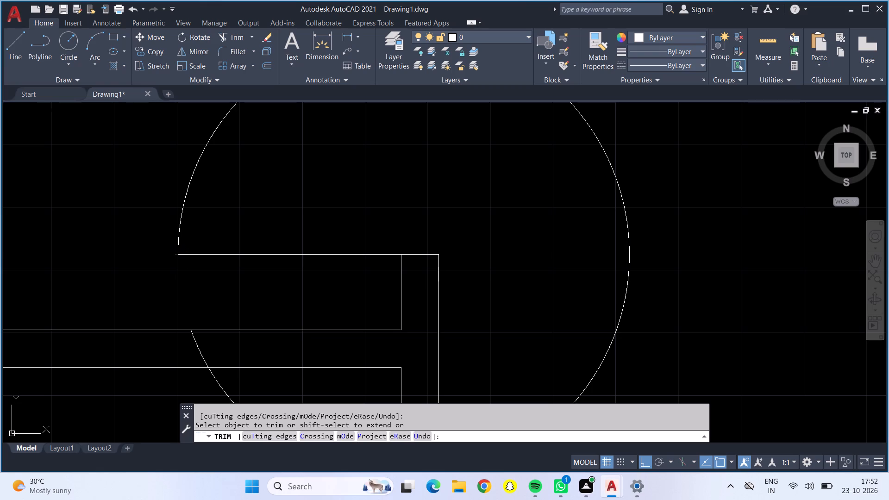
{"action": "scroll", "coordinate": [630, 272], "scroll_direction": "down", "scroll_amount": 1}
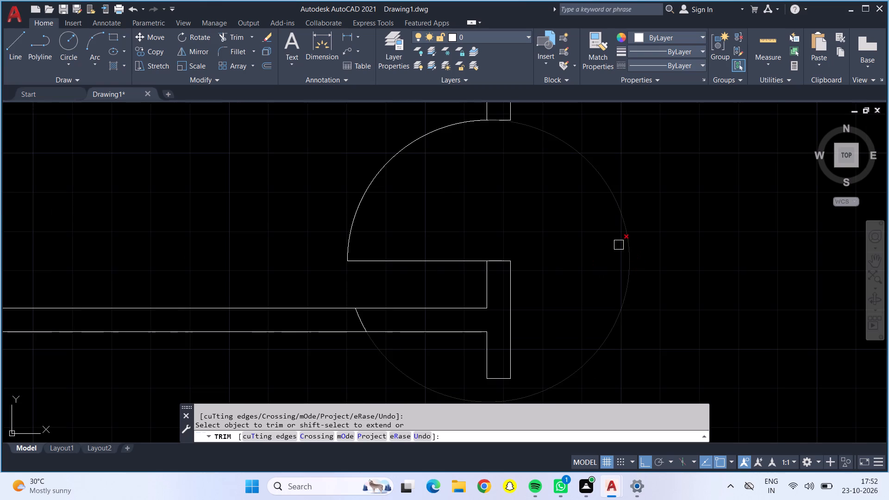
{"action": "left_click", "coordinate": [595, 168]}
{"action": "scroll", "coordinate": [595, 168], "scroll_direction": "down", "scroll_amount": 4}
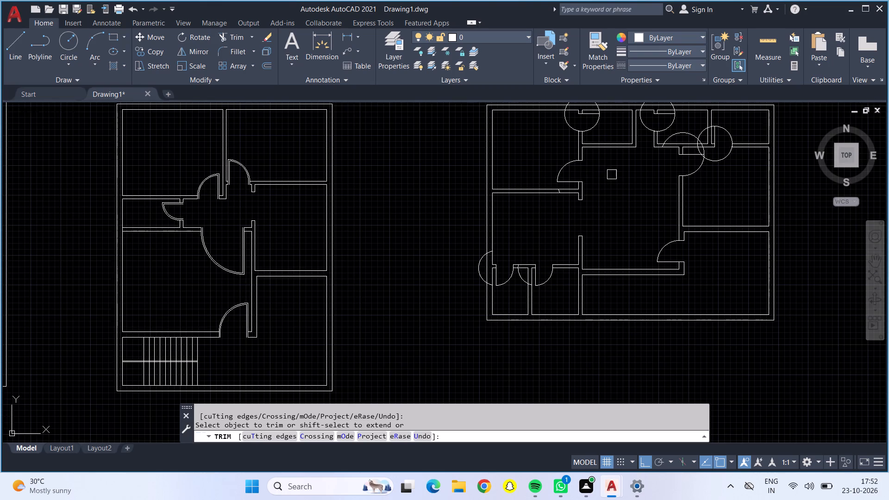
Trim the westernmost small north room's door circle west of the opening and the short piece between leaf end and north wall.
{"action": "middle_click_drag", "start_coordinate": [613, 175], "coordinate": [519, 324]}
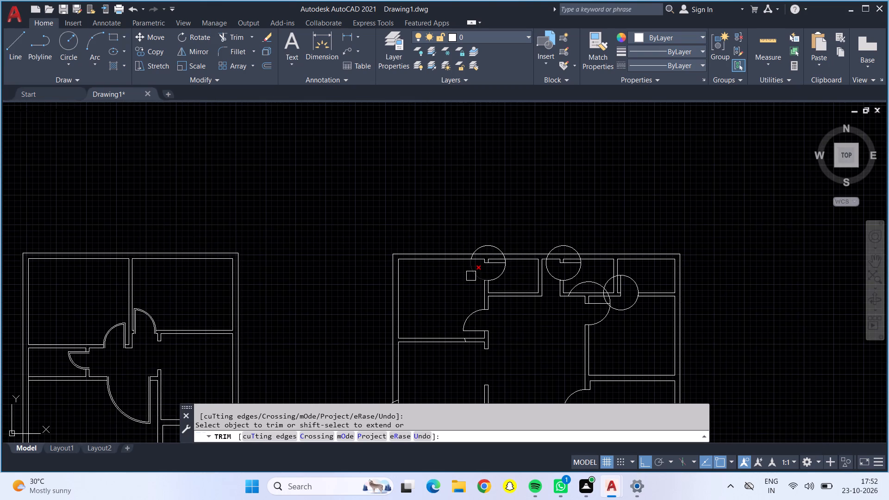
{"action": "left_click", "coordinate": [471, 276]}
{"action": "scroll", "coordinate": [500, 266], "scroll_direction": "up", "scroll_amount": 6}
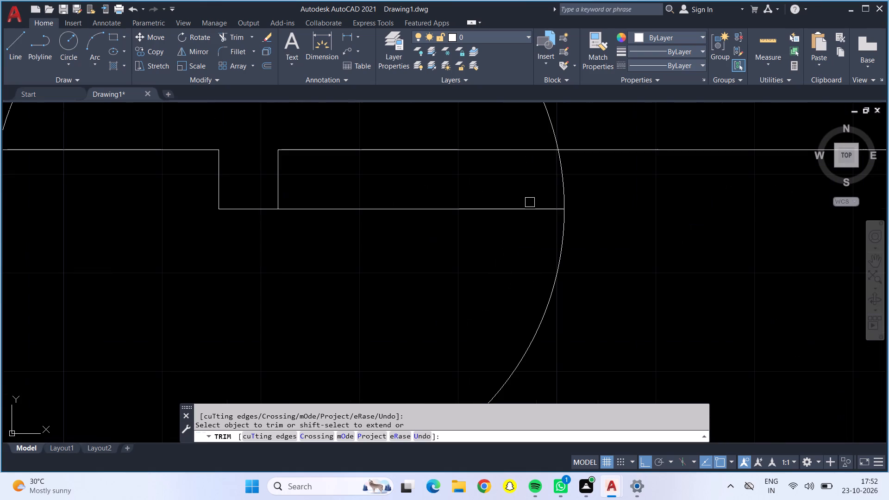
{"action": "left_click", "coordinate": [566, 169]}
{"action": "scroll", "coordinate": [566, 174], "scroll_direction": "down", "scroll_amount": 4}
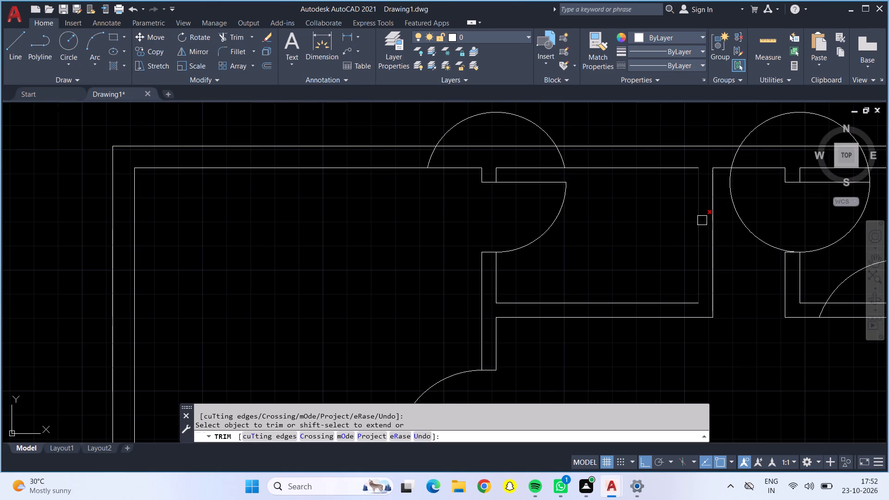
Trim the middle small north room's door circle west of the opening and the short piece between leaf end and north wall.
{"action": "middle_click_drag", "start_coordinate": [672, 228], "coordinate": [136, 335]}
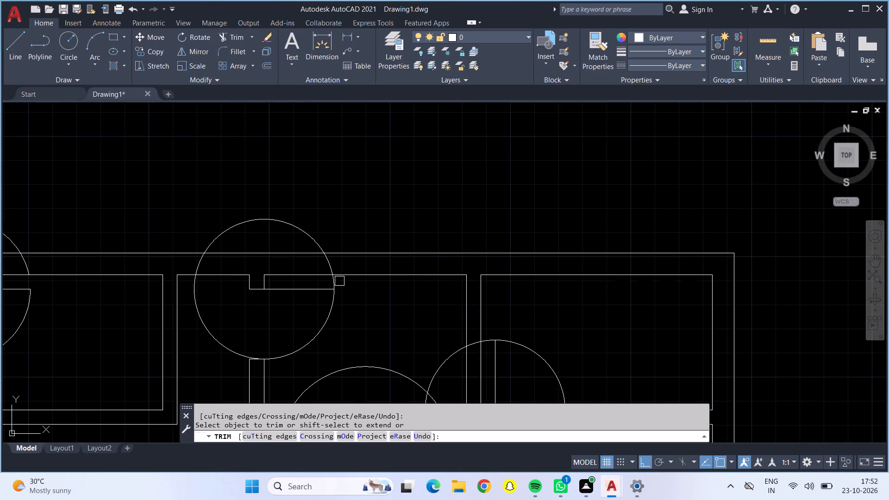
{"action": "left_click", "coordinate": [330, 284]}
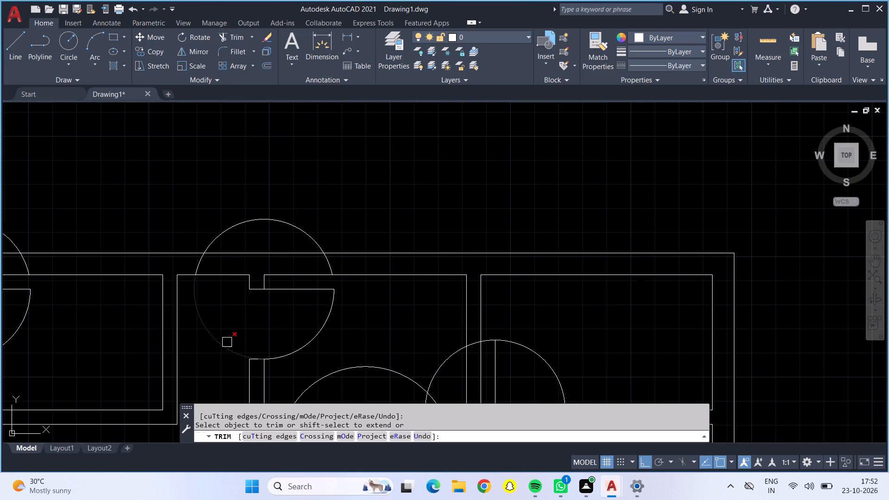
{"action": "left_click", "coordinate": [226, 343]}
Trim the short arc between the east room's door leaf end and the wall just north of it.
{"action": "scroll", "coordinate": [226, 343], "scroll_direction": "down", "scroll_amount": 1}
{"action": "scroll", "coordinate": [327, 345], "scroll_direction": "down", "scroll_amount": 1}
{"action": "middle_click_drag", "start_coordinate": [327, 345], "coordinate": [317, 297]}
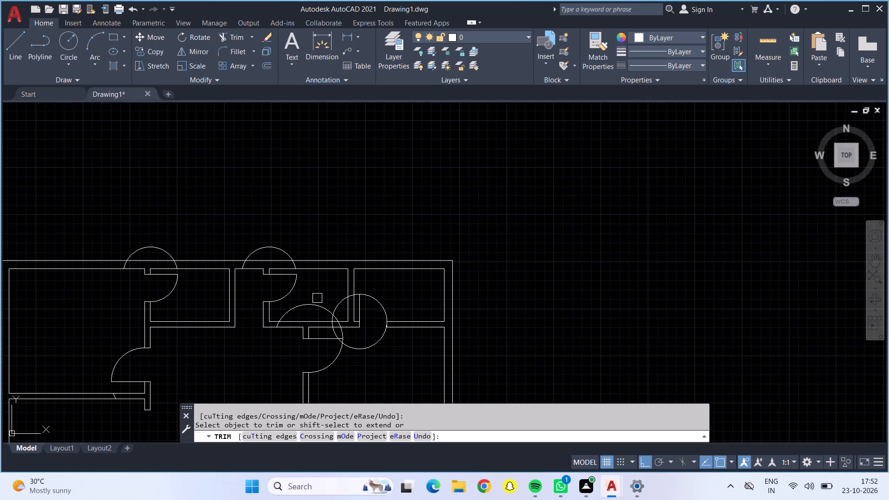
{"action": "scroll", "coordinate": [331, 340], "scroll_direction": "up", "scroll_amount": 4}
{"action": "left_click", "coordinate": [397, 319]}
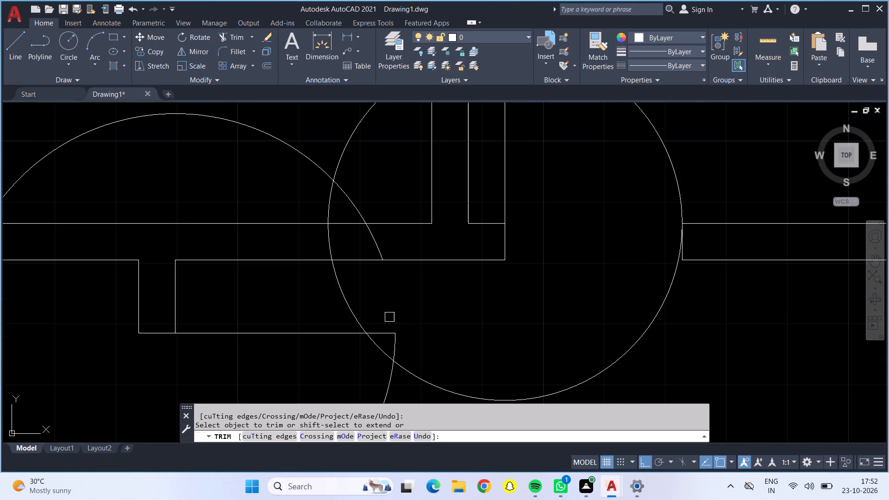
Trim the small northeast room's door circle between leaf and partition, and its part south of the opening.
{"action": "scroll", "coordinate": [407, 309], "scroll_direction": "down", "scroll_amount": 2}
{"action": "left_click", "coordinate": [438, 209]}
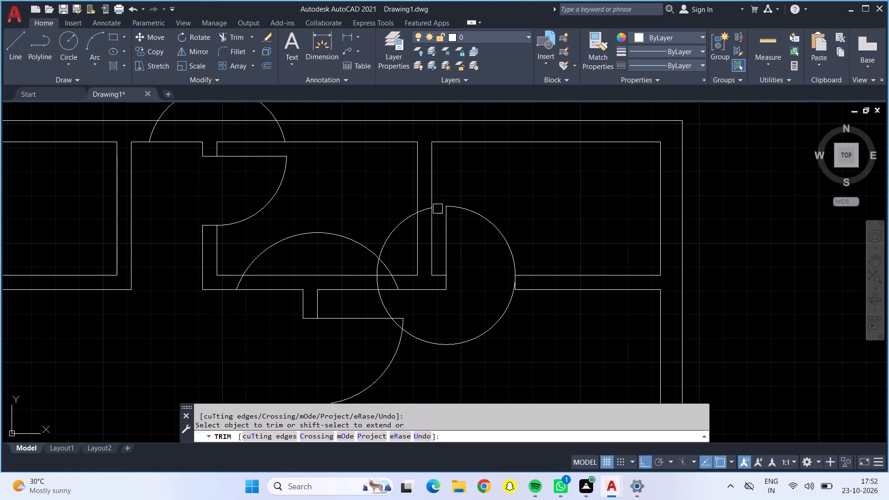
{"action": "left_click", "coordinate": [510, 303]}
{"action": "key", "text": "Escape"}
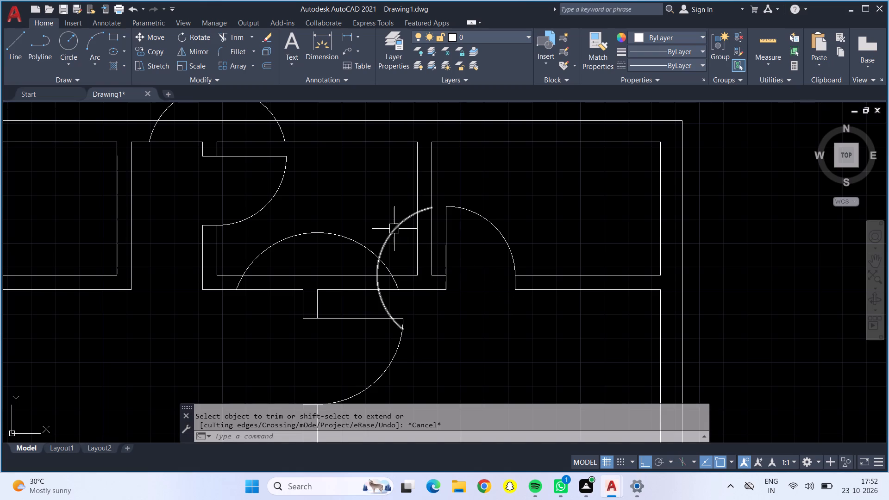
Erase the seven leftover arcs outside the door swings at the north, east, northwest and small southwest rooms.
{"action": "left_click", "coordinate": [394, 228]}
{"action": "left_click", "coordinate": [330, 232]}
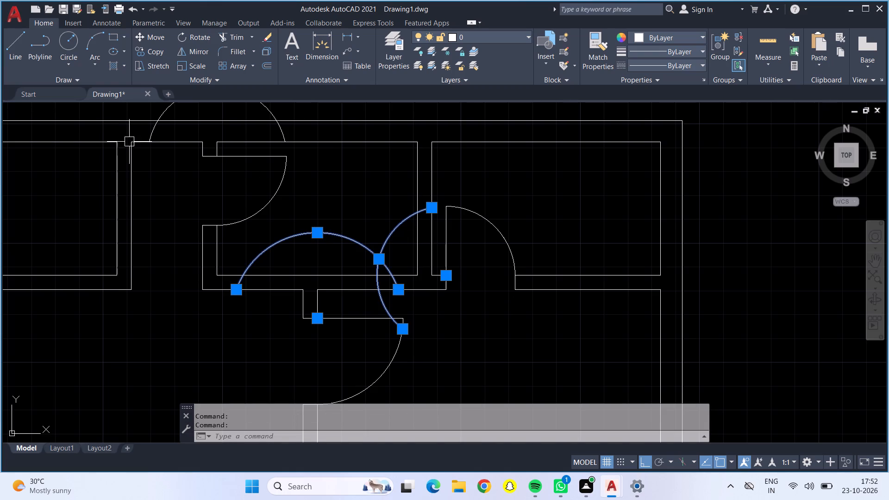
{"action": "left_click", "coordinate": [149, 134]}
{"action": "scroll", "coordinate": [160, 134], "scroll_direction": "down", "scroll_amount": 2}
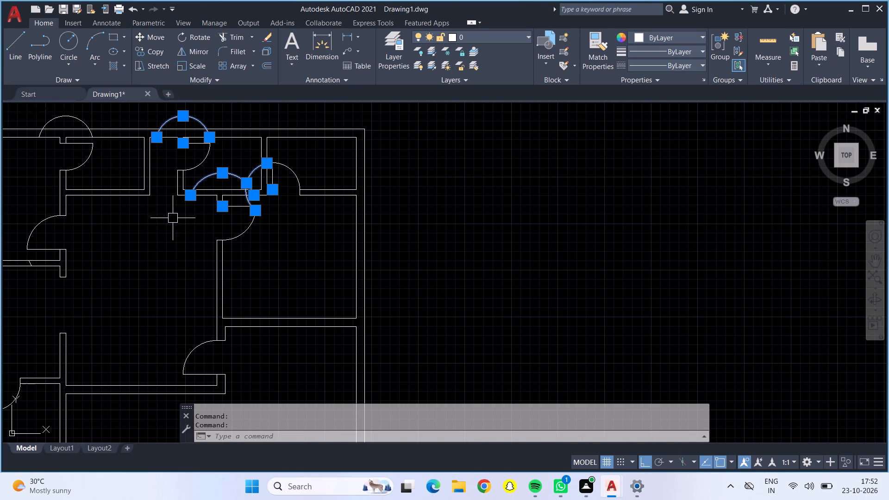
{"action": "middle_click_drag", "start_coordinate": [171, 217], "coordinate": [230, 273]}
{"action": "left_click", "coordinate": [127, 169]}
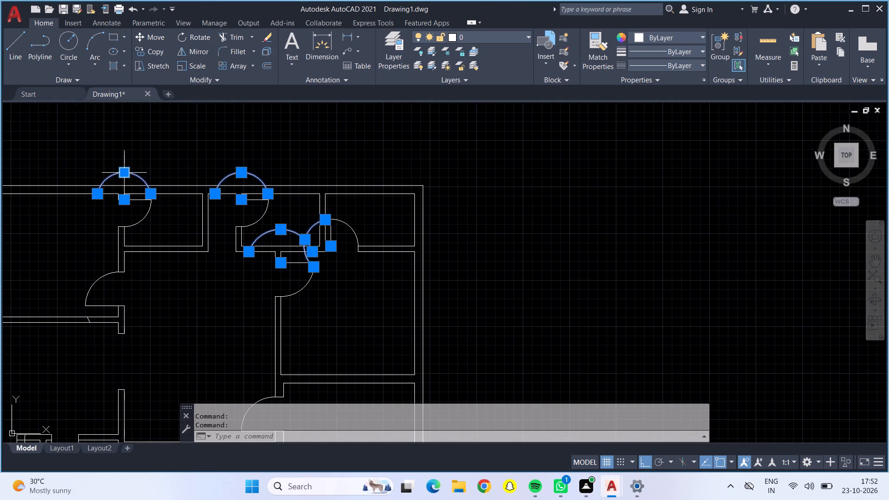
{"action": "scroll", "coordinate": [92, 317], "scroll_direction": "up", "scroll_amount": 4}
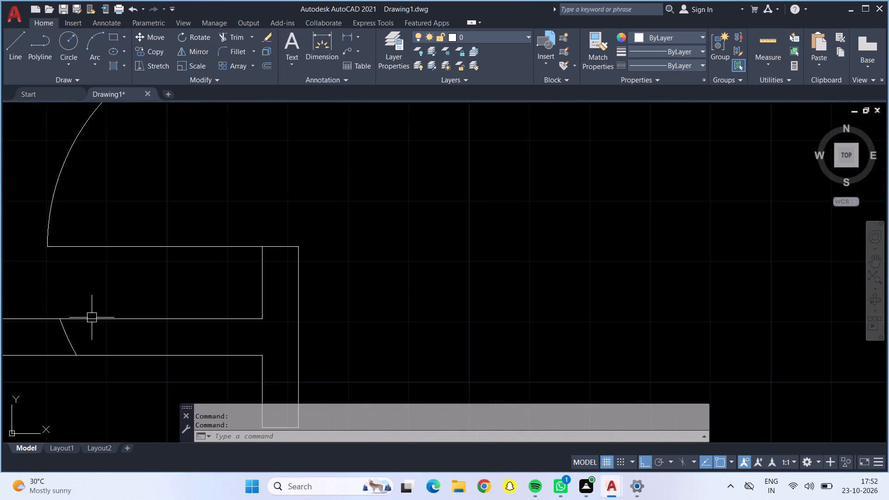
{"action": "left_click", "coordinate": [64, 335]}
{"action": "scroll", "coordinate": [64, 335], "scroll_direction": "down", "scroll_amount": 4}
{"action": "scroll", "coordinate": [236, 334], "scroll_direction": "down", "scroll_amount": 3}
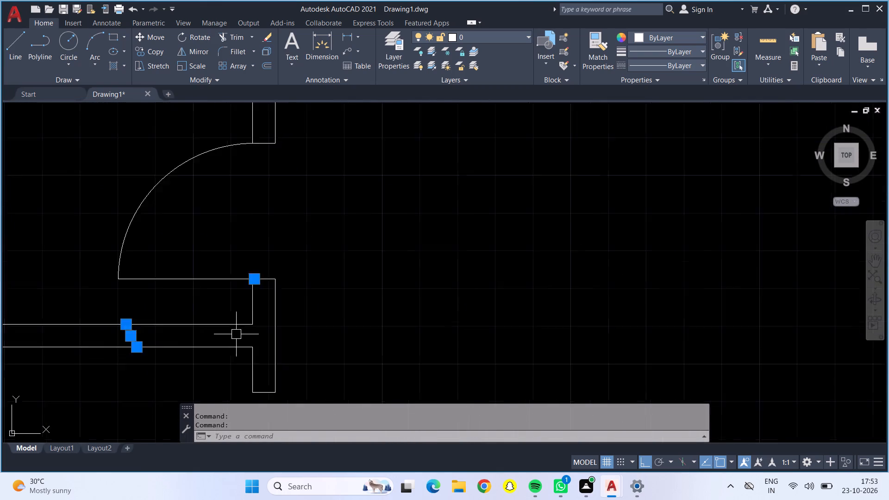
{"action": "scroll", "coordinate": [344, 319], "scroll_direction": "down", "scroll_amount": 1}
{"action": "middle_click_drag", "start_coordinate": [346, 319], "coordinate": [315, 167]}
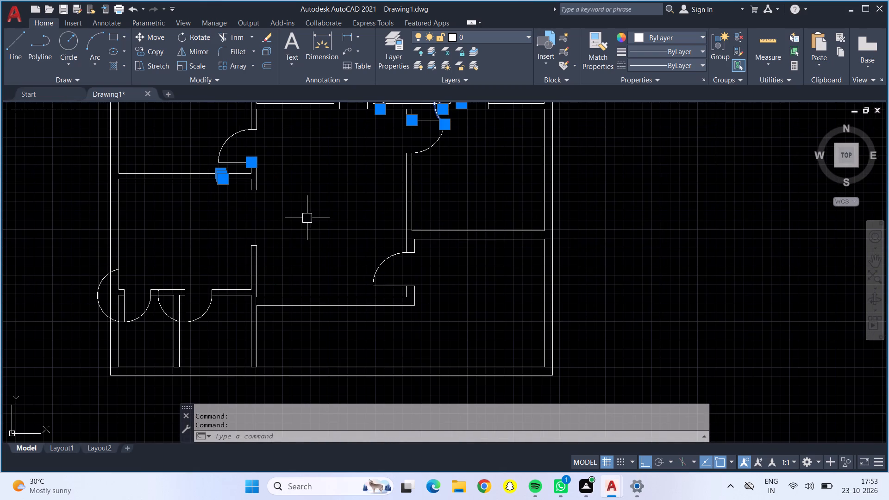
{"action": "left_click", "coordinate": [102, 285]}
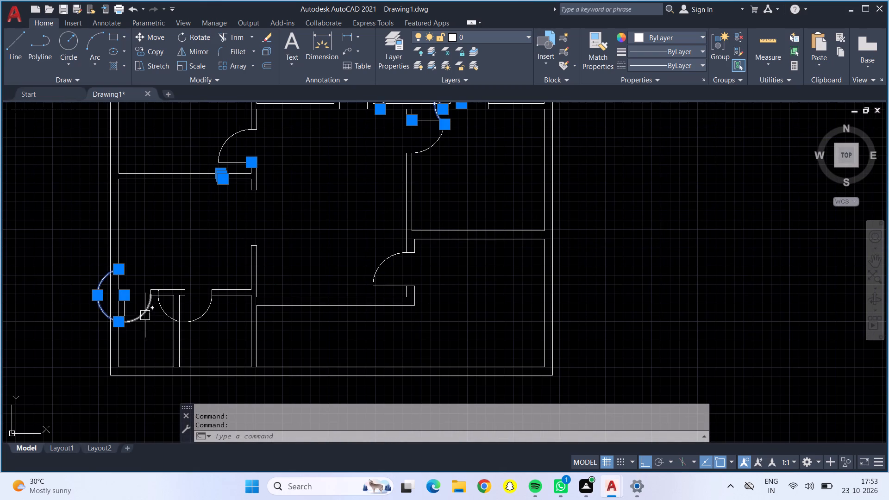
{"action": "scroll", "coordinate": [157, 316], "scroll_direction": "up", "scroll_amount": 3}
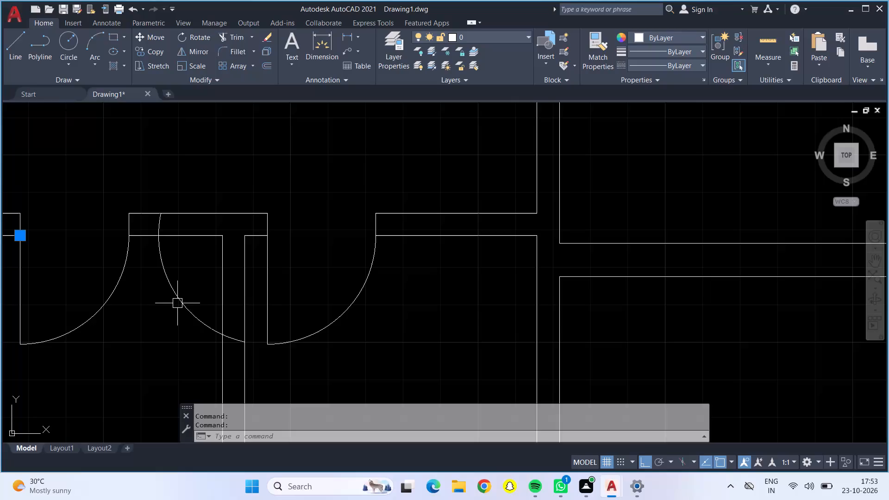
{"action": "left_click", "coordinate": [180, 302]}
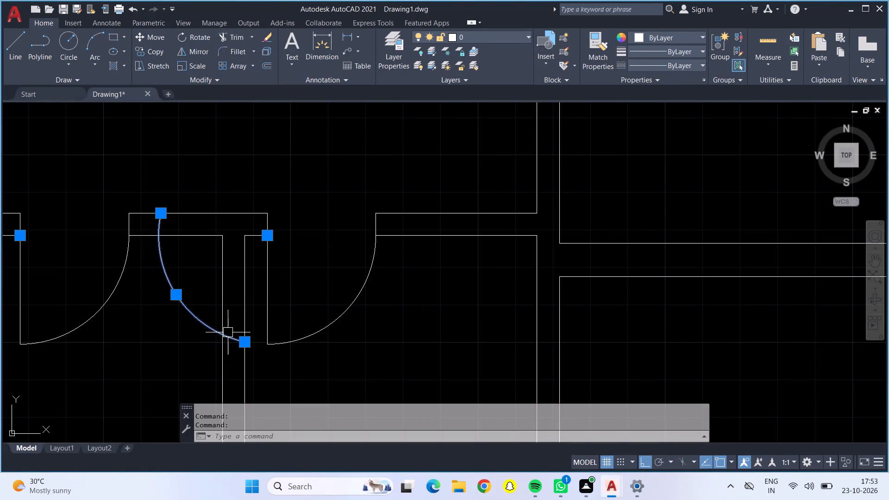
{"action": "key", "text": "Delete"}
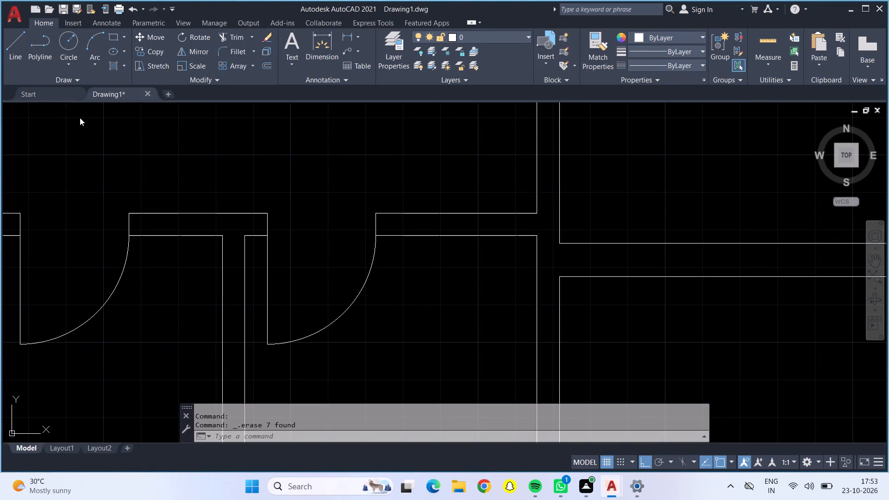
Offset the northwest room's door-swing arc, leaf line and both jamb lines 2" toward the inside of the door opening.
{"action": "scroll", "coordinate": [100, 94], "scroll_direction": "down", "scroll_amount": 2}
{"action": "scroll", "coordinate": [276, 181], "scroll_direction": "down", "scroll_amount": 3}
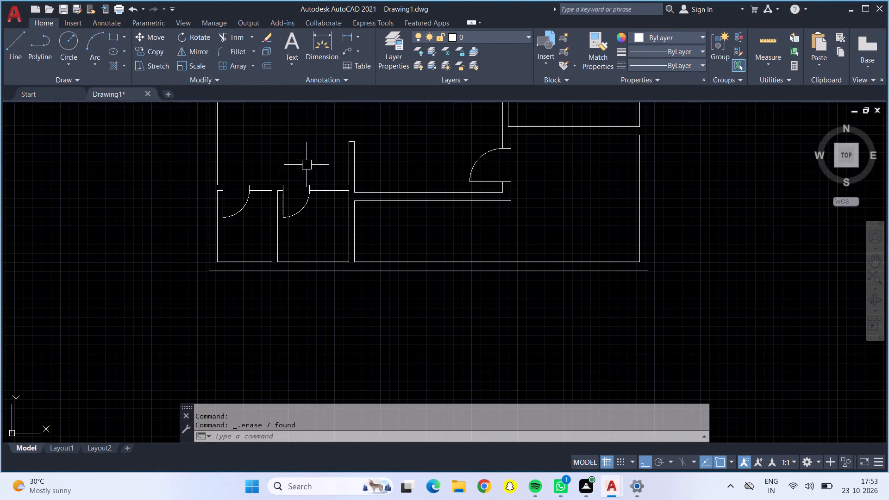
{"action": "middle_click_drag", "start_coordinate": [314, 158], "coordinate": [293, 305]}
{"action": "scroll", "coordinate": [307, 288], "scroll_direction": "down", "scroll_amount": 1}
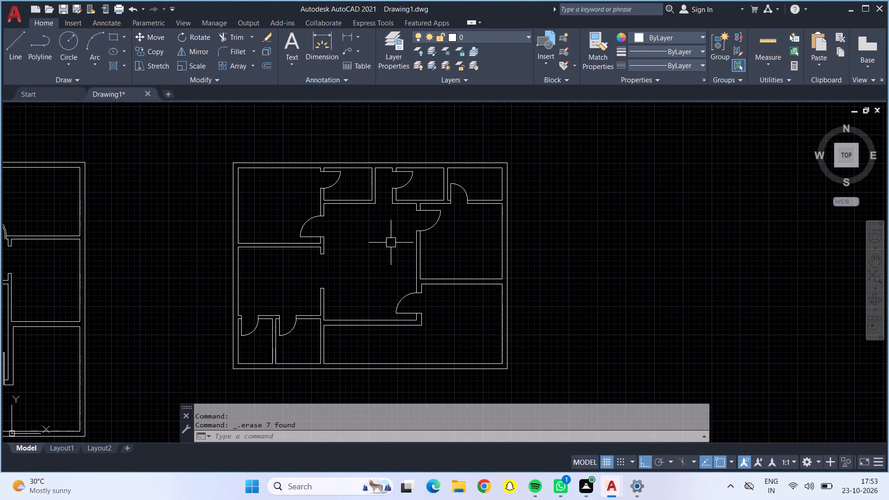
{"action": "key", "text": "Escape"}
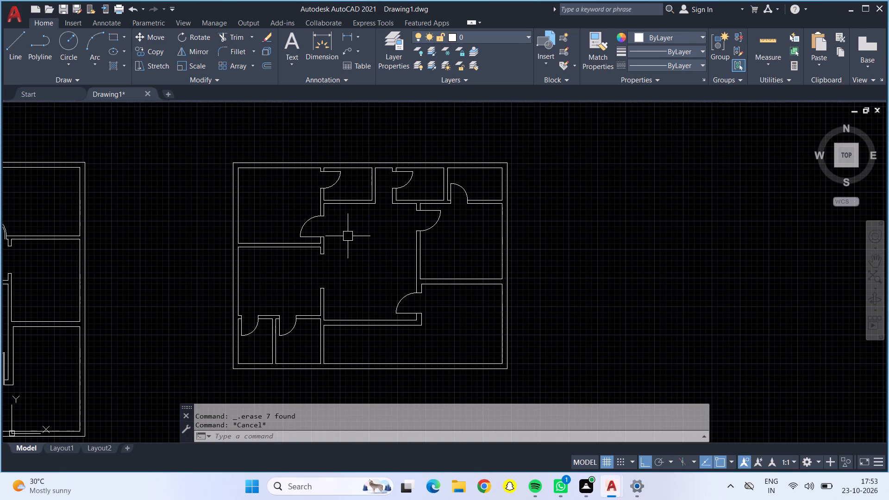
{"action": "key", "text": "o"}
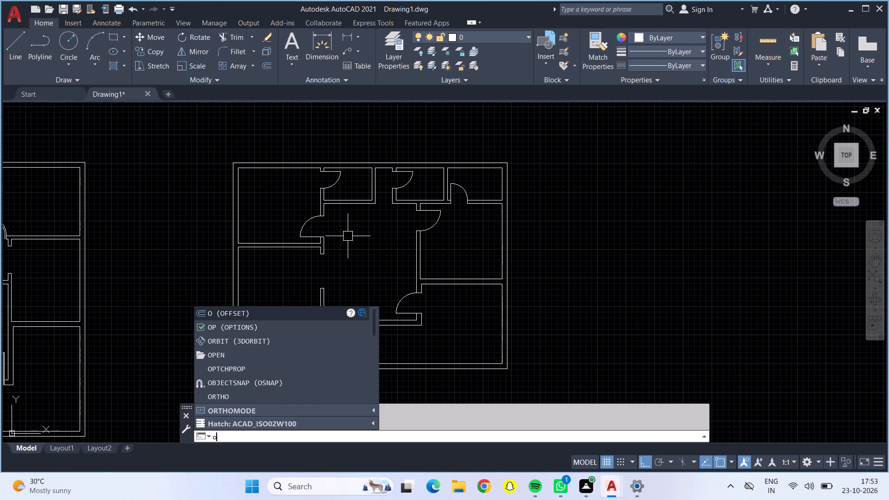
{"action": "key", "text": "Return"}
{"action": "type", "text": "2\""}
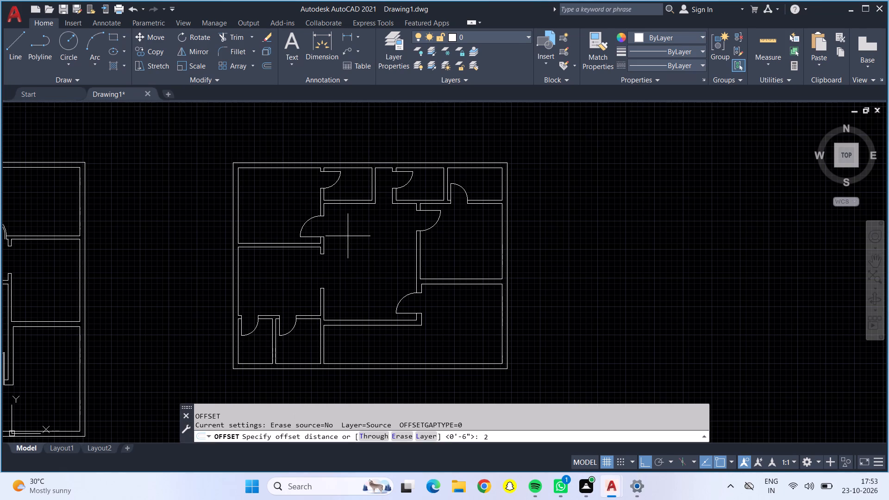
{"action": "key", "text": "Return"}
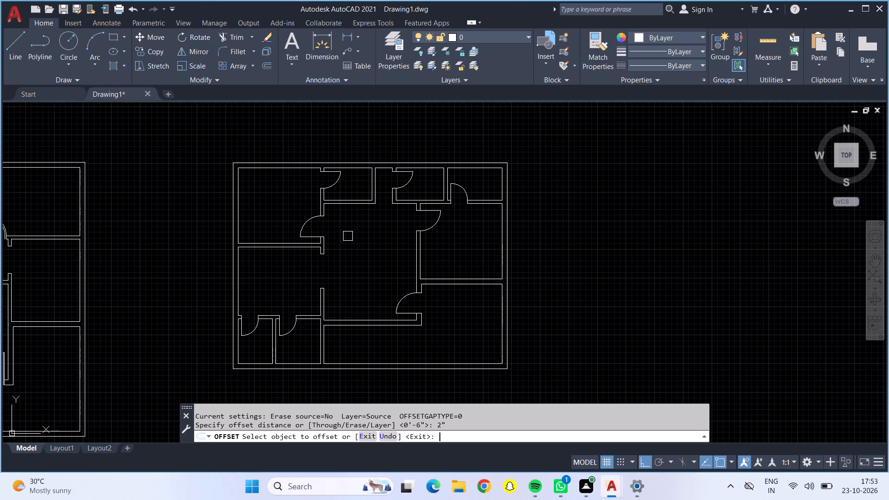
{"action": "scroll", "coordinate": [321, 221], "scroll_direction": "up", "scroll_amount": 3}
{"action": "left_click", "coordinate": [322, 197]}
{"action": "left_click", "coordinate": [315, 233]}
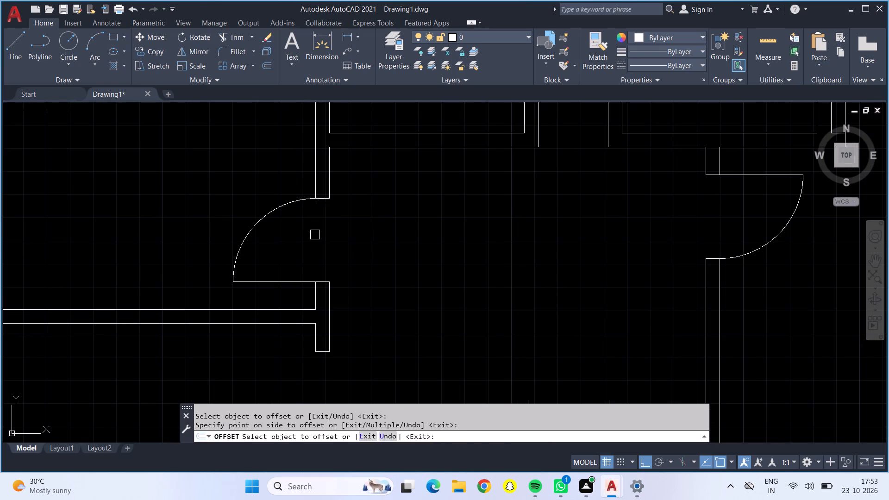
{"action": "left_click", "coordinate": [291, 203]}
{"action": "left_click", "coordinate": [304, 235]}
{"action": "left_click", "coordinate": [298, 284]}
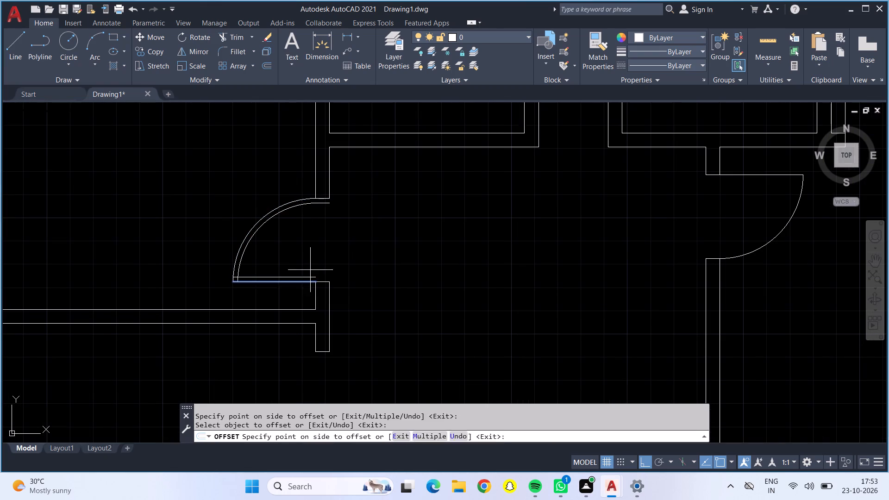
{"action": "left_click", "coordinate": [311, 263]}
{"action": "left_click", "coordinate": [323, 281]}
{"action": "left_click", "coordinate": [341, 253]}
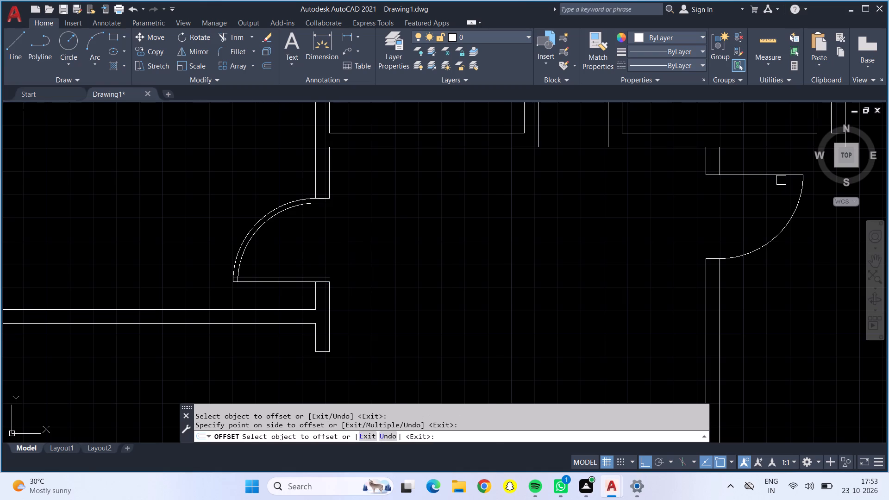
Offset the east room's door leaf, swing arc and both jamb lines 2" toward the inside of the door opening.
{"action": "left_click", "coordinate": [781, 177]}
{"action": "left_click_drag", "start_coordinate": [781, 190], "coordinate": [783, 202]}
{"action": "left_click", "coordinate": [789, 225]}
{"action": "left_click", "coordinate": [777, 219]}
{"action": "left_click", "coordinate": [711, 176]}
{"action": "left_click_drag", "start_coordinate": [714, 201], "coordinate": [715, 209]}
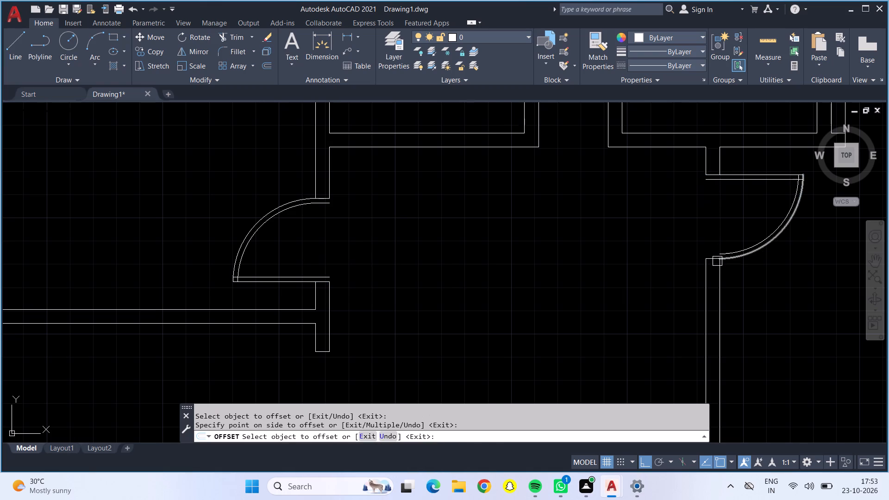
{"action": "left_click", "coordinate": [717, 261]}
{"action": "left_click", "coordinate": [710, 230]}
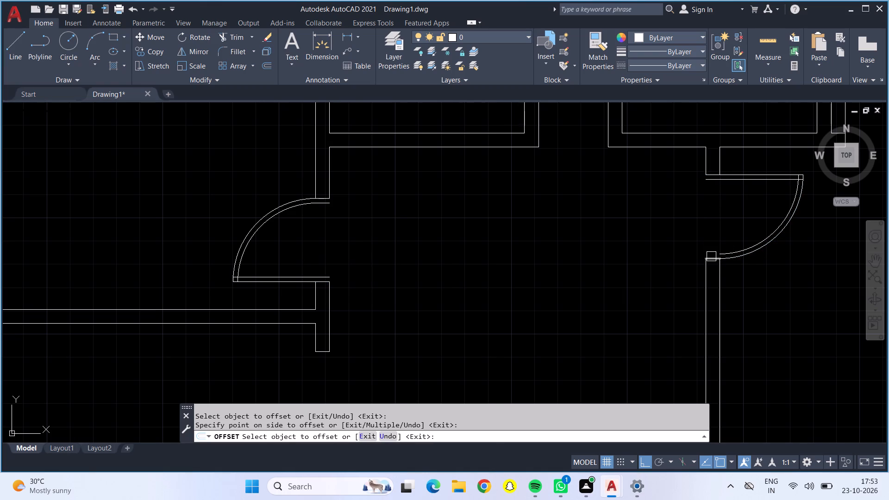
{"action": "left_click", "coordinate": [711, 256]}
{"action": "left_click", "coordinate": [706, 246]}
Offset the western small north room's door leaf, swing arc and both jamb lines 2" toward the inside of the door opening.
{"action": "scroll", "coordinate": [663, 221], "scroll_direction": "down", "scroll_amount": 1}
{"action": "middle_click_drag", "start_coordinate": [598, 211], "coordinate": [593, 361]}
{"action": "scroll", "coordinate": [598, 211], "scroll_direction": "down", "scroll_amount": 1}
{"action": "scroll", "coordinate": [509, 292], "scroll_direction": "up", "scroll_amount": 2}
{"action": "left_click", "coordinate": [507, 284]}
{"action": "left_click_drag", "start_coordinate": [507, 308], "coordinate": [508, 316]}
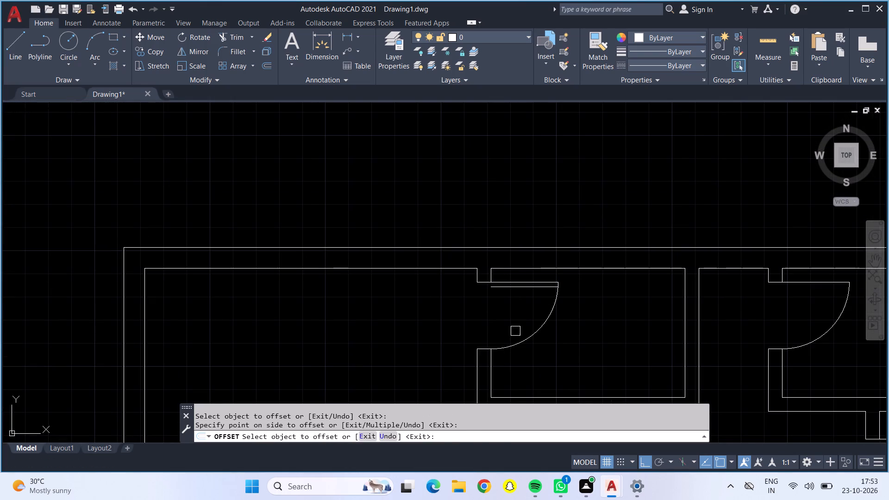
{"action": "left_click", "coordinate": [520, 342]}
{"action": "left_click", "coordinate": [506, 321]}
{"action": "left_click", "coordinate": [482, 345]}
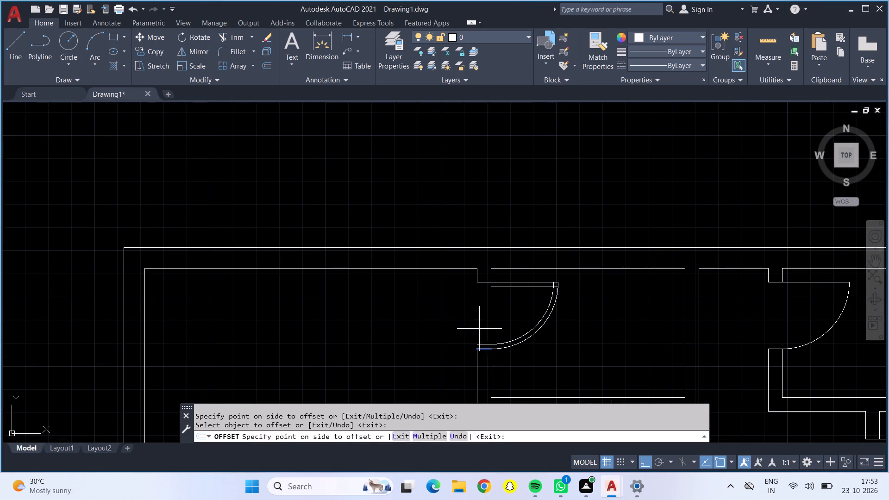
{"action": "left_click", "coordinate": [479, 329]}
{"action": "left_click", "coordinate": [482, 281]}
{"action": "left_click_drag", "start_coordinate": [482, 312], "coordinate": [485, 322]}
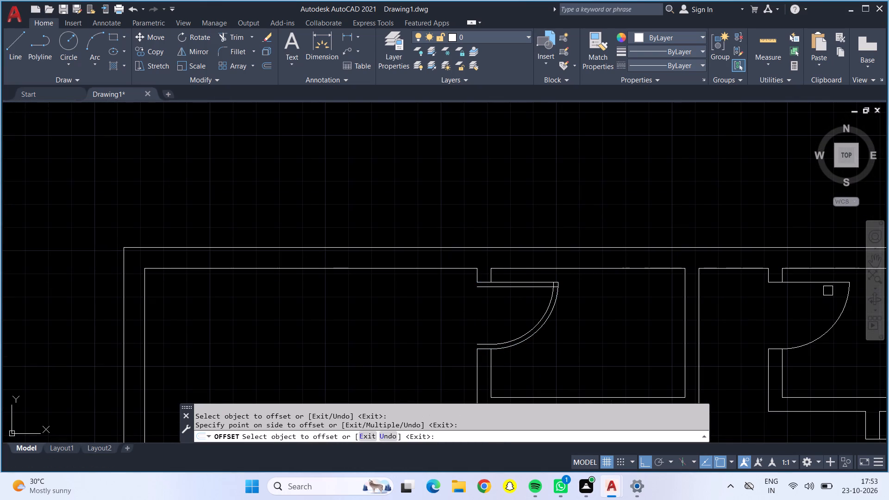
Offset the middle small north room's door leaf, swing arc and both jamb lines 2" toward the inside of the door opening.
{"action": "left_click", "coordinate": [826, 286]}
{"action": "left_click_drag", "start_coordinate": [823, 311], "coordinate": [824, 318]}
{"action": "left_click", "coordinate": [827, 328]}
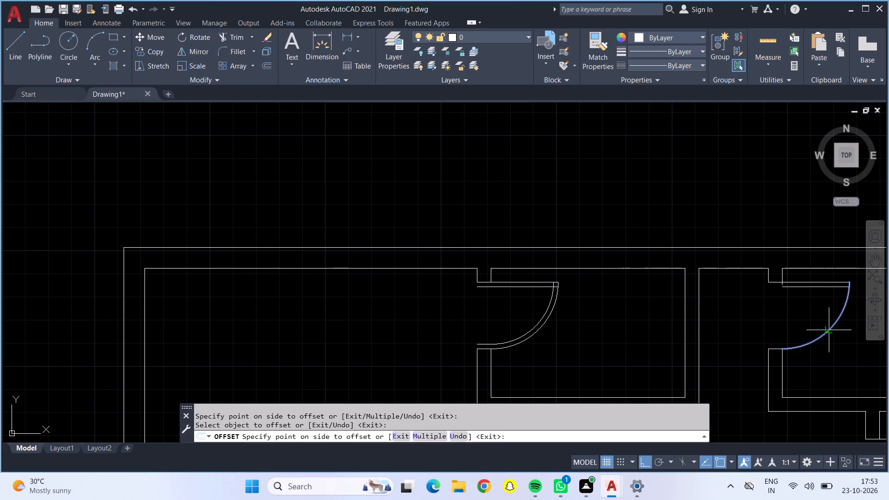
{"action": "left_click", "coordinate": [809, 319]}
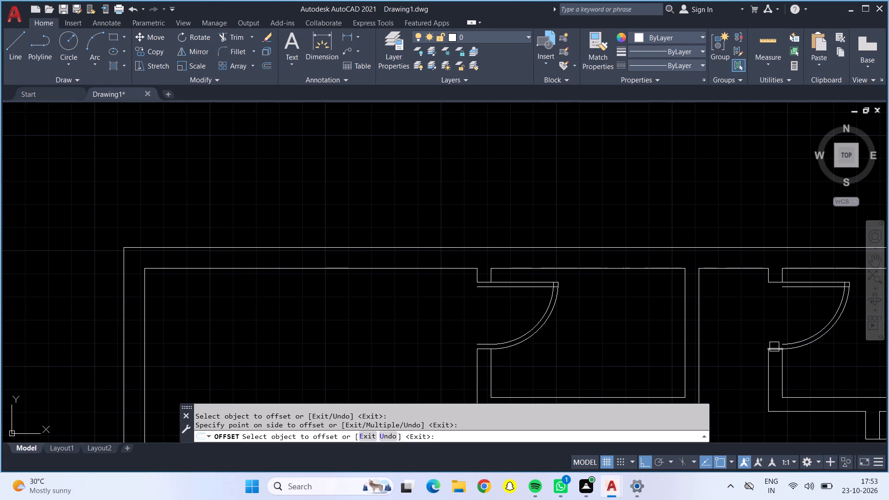
{"action": "left_click", "coordinate": [774, 347]}
{"action": "left_click", "coordinate": [768, 324]}
{"action": "left_click", "coordinate": [771, 282]}
{"action": "left_click", "coordinate": [773, 312]}
Offset the small northeast room's door-swing arc, both jamb lines and leaf line 2" toward the inside of the door opening.
{"action": "scroll", "coordinate": [775, 312], "scroll_direction": "down", "scroll_amount": 1}
{"action": "middle_click_drag", "start_coordinate": [775, 312], "coordinate": [470, 306]}
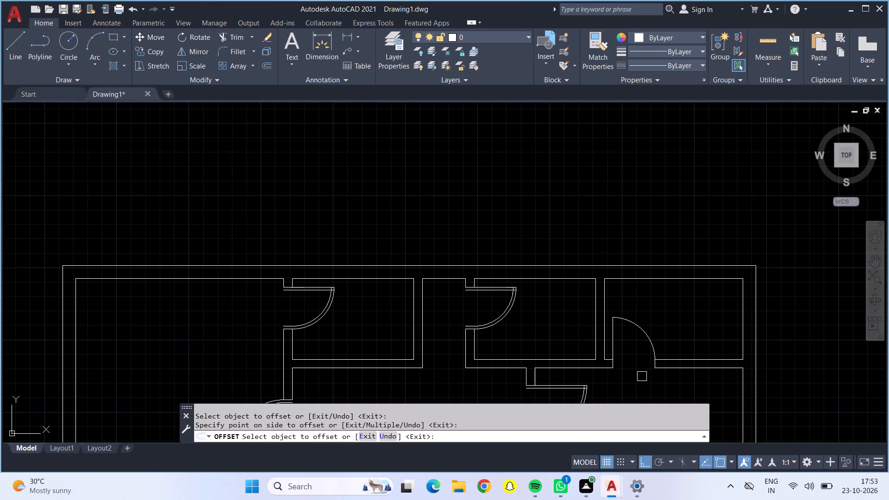
{"action": "scroll", "coordinate": [640, 365], "scroll_direction": "up", "scroll_amount": 2}
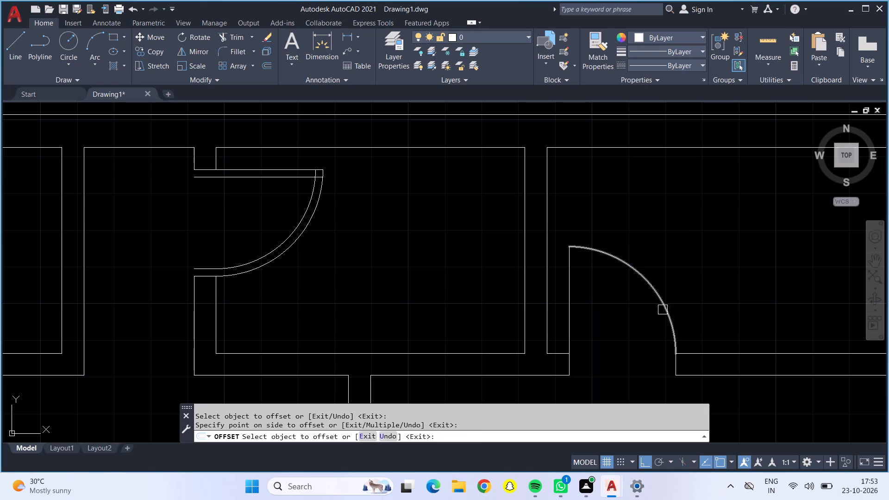
{"action": "left_click", "coordinate": [663, 310]}
{"action": "left_click", "coordinate": [654, 312]}
{"action": "left_click", "coordinate": [674, 367]}
{"action": "left_click", "coordinate": [650, 370]}
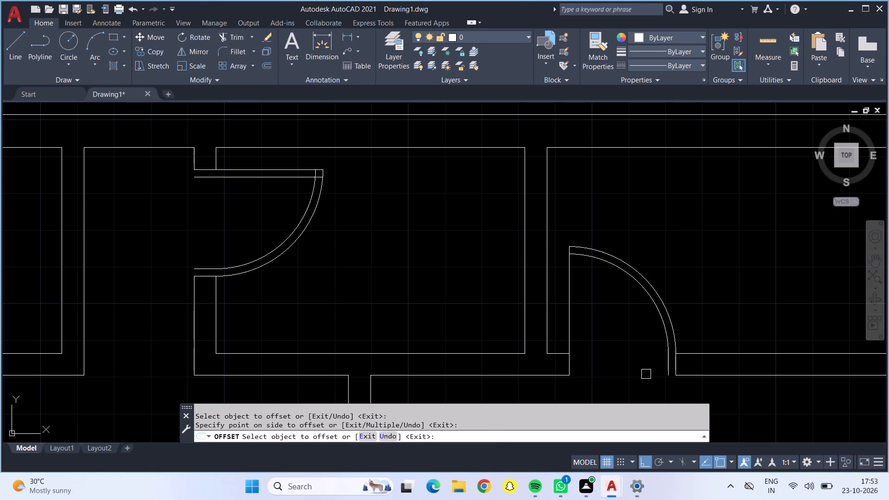
{"action": "left_click", "coordinate": [570, 362]}
{"action": "left_click", "coordinate": [599, 363]}
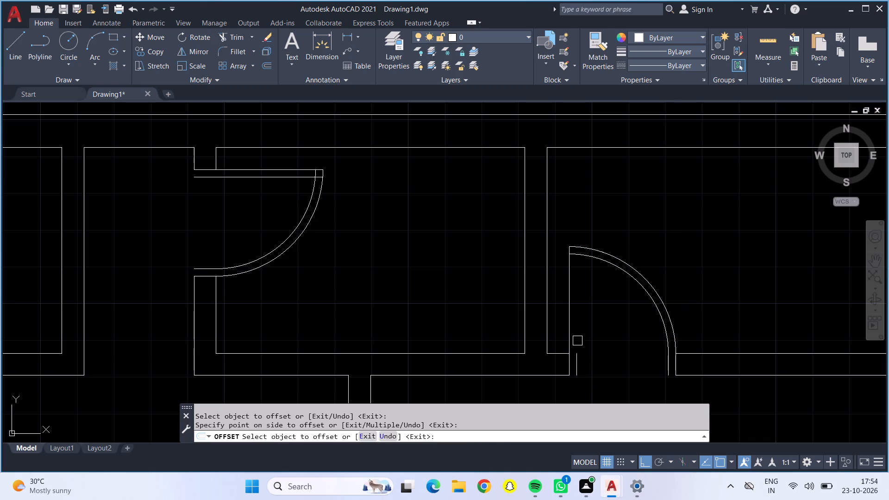
{"action": "left_click", "coordinate": [572, 331]}
{"action": "left_click_drag", "start_coordinate": [591, 329], "coordinate": [602, 331]}
Offset the southeast room's door-swing arc, leaf line and both jamb lines 2" toward the inside of the door opening.
{"action": "scroll", "coordinate": [607, 331], "scroll_direction": "down", "scroll_amount": 2}
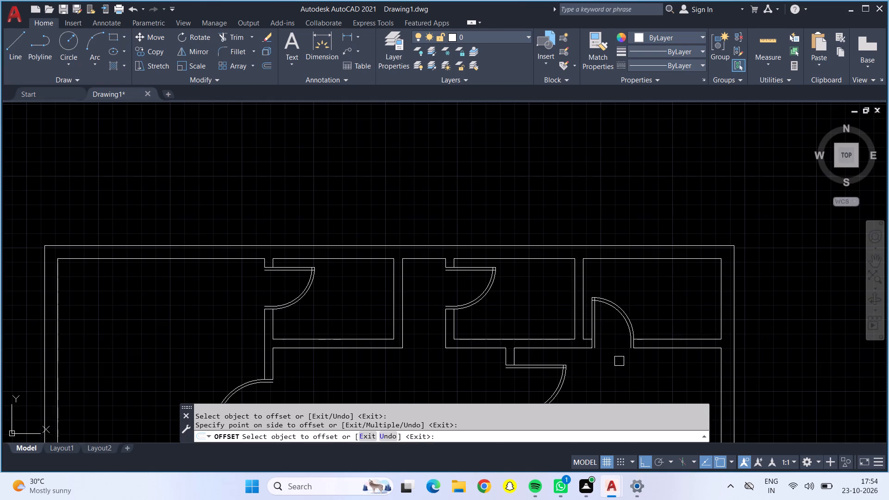
{"action": "middle_click_drag", "start_coordinate": [619, 361], "coordinate": [598, 229]}
{"action": "scroll", "coordinate": [598, 312], "scroll_direction": "down", "scroll_amount": 1}
{"action": "middle_click_drag", "start_coordinate": [598, 312], "coordinate": [576, 156]}
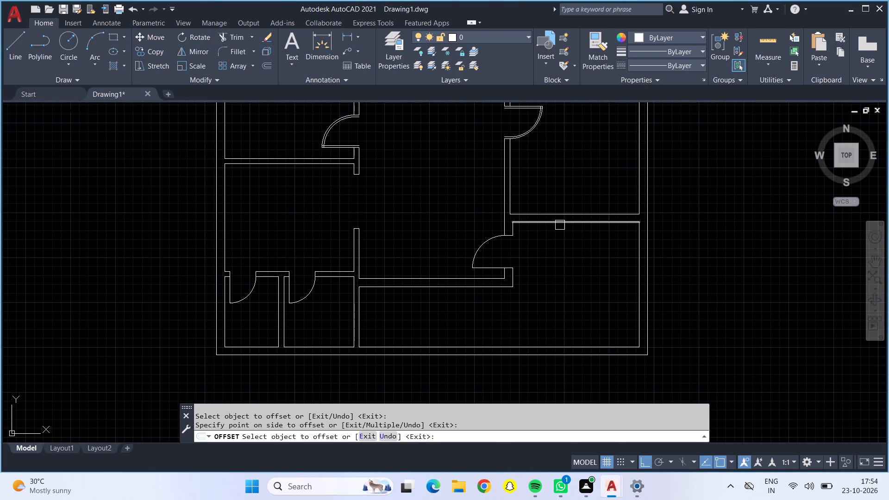
{"action": "scroll", "coordinate": [505, 247], "scroll_direction": "up", "scroll_amount": 3}
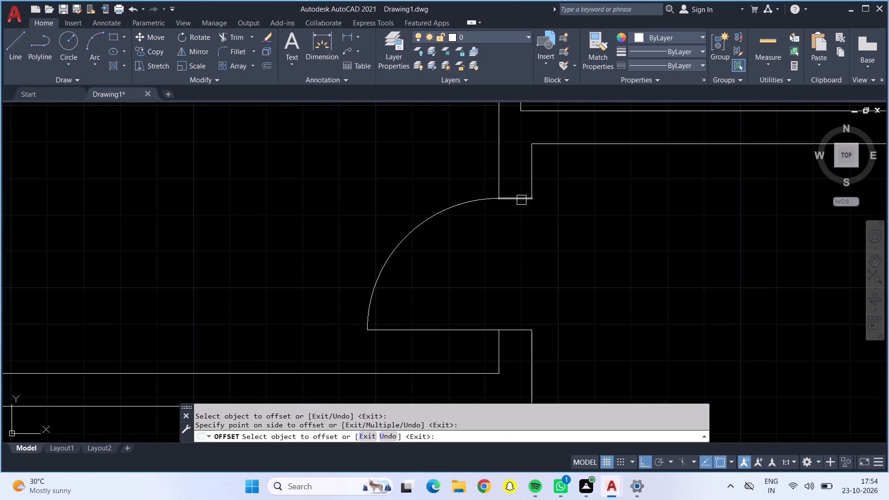
{"action": "left_click", "coordinate": [521, 200]}
{"action": "left_click", "coordinate": [512, 269]}
{"action": "left_click", "coordinate": [461, 206]}
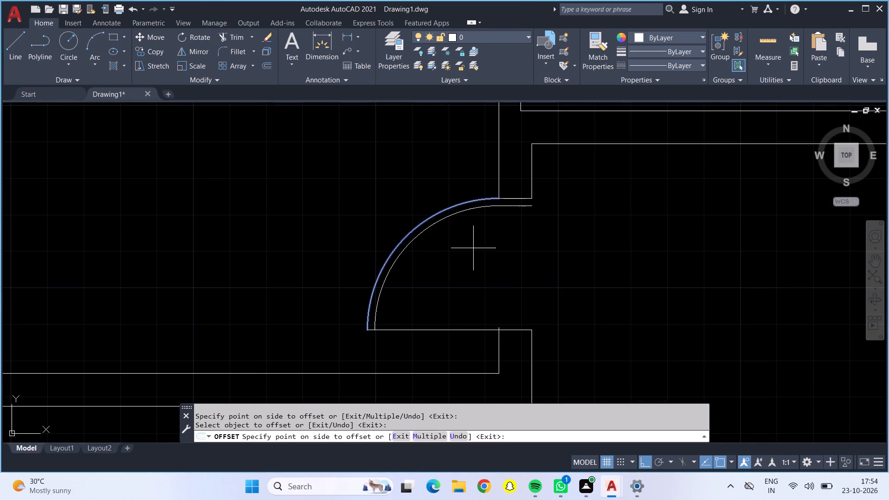
{"action": "left_click", "coordinate": [476, 255]}
{"action": "left_click", "coordinate": [459, 333]}
{"action": "left_click", "coordinate": [461, 298]}
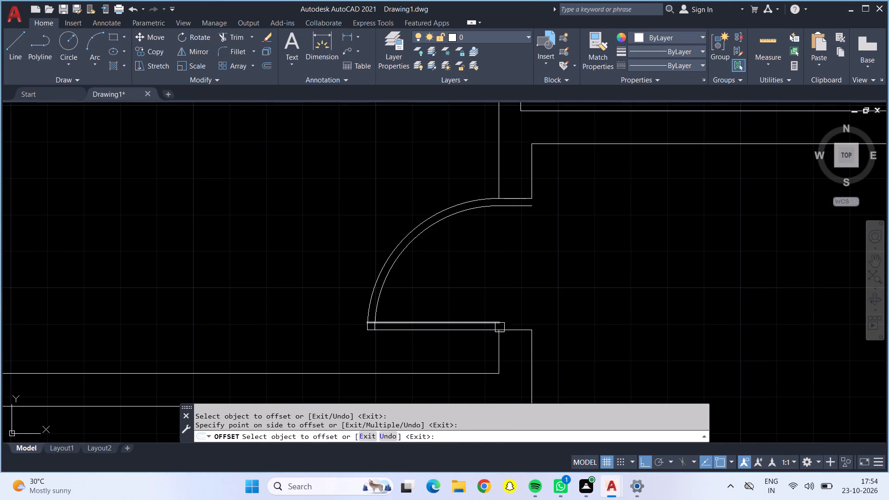
{"action": "left_click", "coordinate": [525, 326]}
{"action": "left_click", "coordinate": [513, 296]}
Offset the eastern small southwest room's door-swing arc, leaf line and both jamb lines 2" toward the inside of the door opening.
{"action": "scroll", "coordinate": [514, 290], "scroll_direction": "down", "scroll_amount": 2}
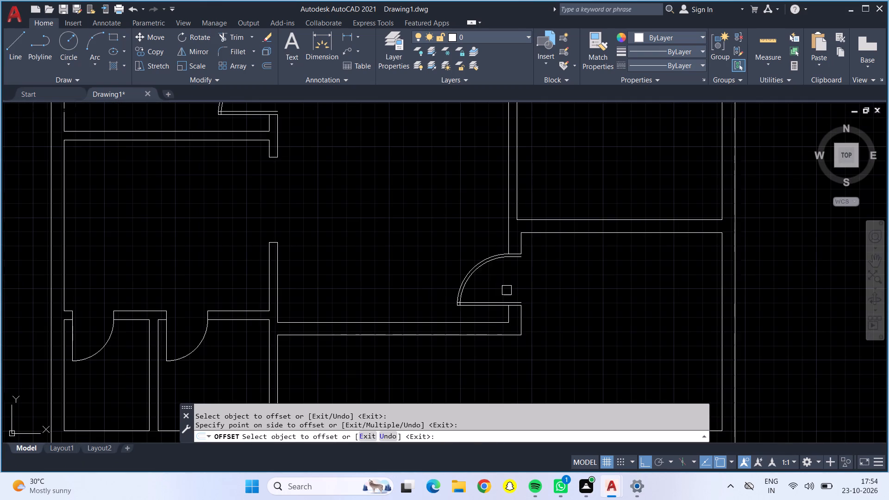
{"action": "scroll", "coordinate": [187, 339], "scroll_direction": "up", "scroll_amount": 2}
{"action": "left_click_drag", "start_coordinate": [213, 363], "coordinate": [212, 362]}
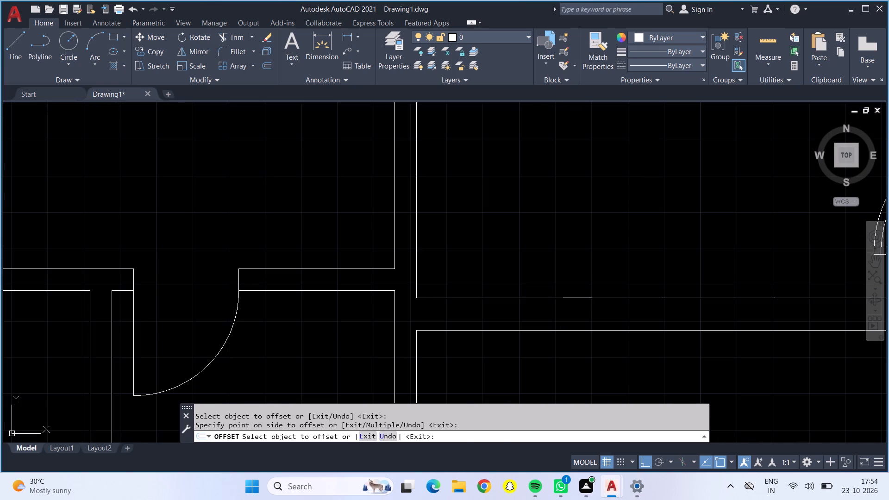
{"action": "left_click_drag", "start_coordinate": [212, 362], "coordinate": [204, 353]}
{"action": "left_click", "coordinate": [193, 330]}
{"action": "left_click", "coordinate": [137, 329]}
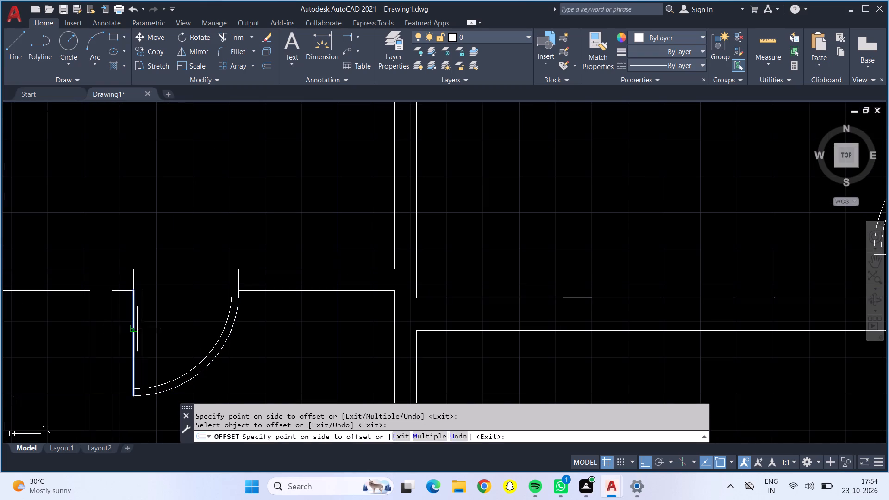
{"action": "left_click", "coordinate": [175, 337]}
{"action": "left_click", "coordinate": [135, 281]}
{"action": "left_click_drag", "start_coordinate": [174, 283], "coordinate": [191, 285]}
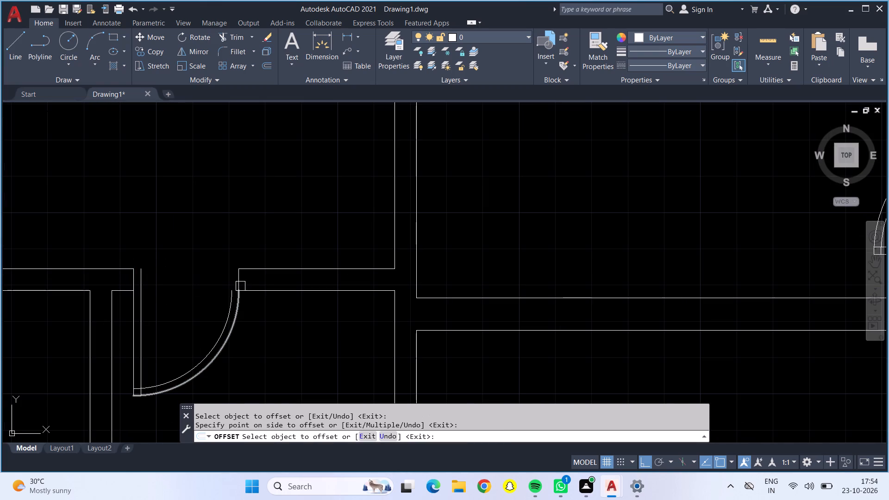
{"action": "left_click", "coordinate": [240, 282]}
{"action": "left_click", "coordinate": [207, 281]}
Offset the western small southwest room's door leaf, swing arc and both jamb lines 2" toward the inside of the opening, and end Offset.
{"action": "scroll", "coordinate": [200, 280], "scroll_direction": "down", "scroll_amount": 2}
{"action": "scroll", "coordinate": [101, 292], "scroll_direction": "up", "scroll_amount": 2}
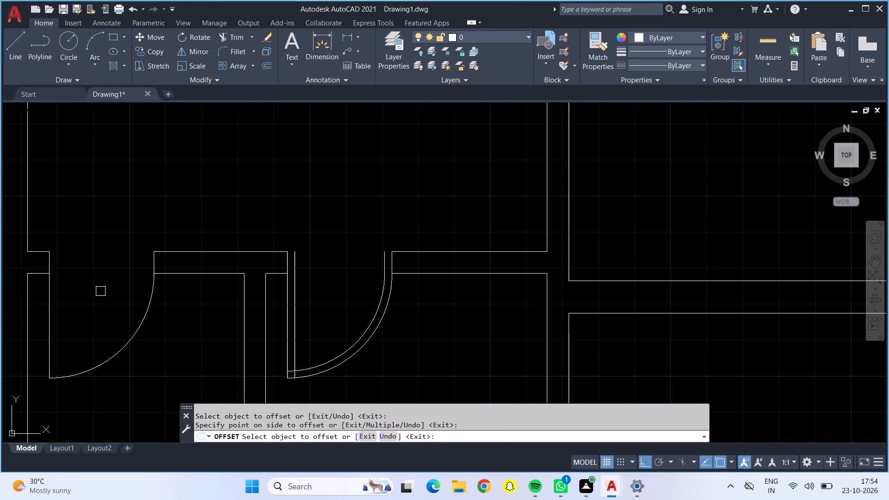
{"action": "left_click_drag", "start_coordinate": [51, 294], "coordinate": [81, 294]}
{"action": "left_click", "coordinate": [107, 295]}
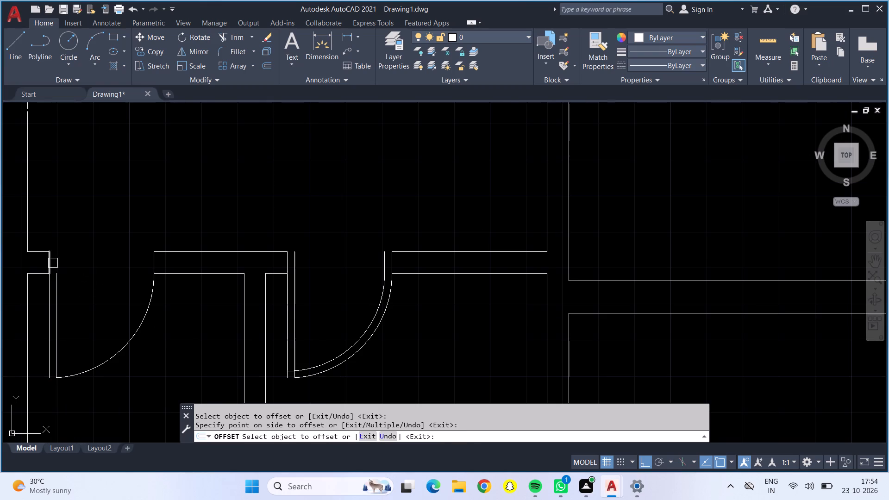
{"action": "left_click", "coordinate": [53, 262]}
{"action": "left_click", "coordinate": [94, 269]}
{"action": "left_click", "coordinate": [139, 322]}
{"action": "left_click", "coordinate": [126, 311]}
{"action": "left_click", "coordinate": [153, 262]}
{"action": "left_click", "coordinate": [120, 257]}
{"action": "scroll", "coordinate": [134, 256], "scroll_direction": "down", "scroll_amount": 2}
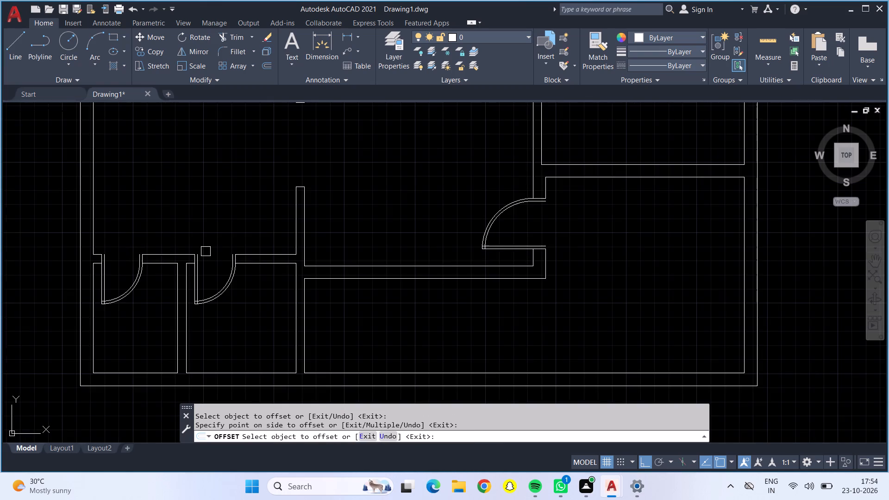
{"action": "scroll", "coordinate": [298, 243], "scroll_direction": "down", "scroll_amount": 2}
{"action": "middle_click_drag", "start_coordinate": [311, 203], "coordinate": [303, 252]}
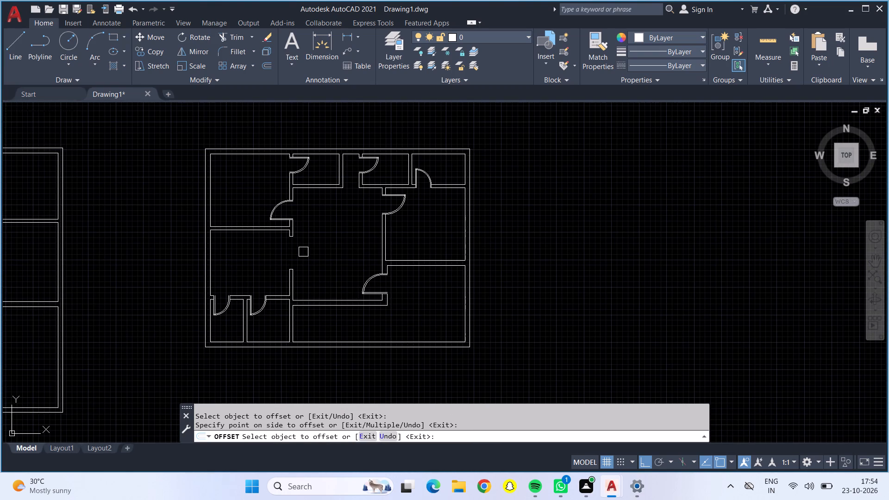
{"action": "key", "text": "Escape"}
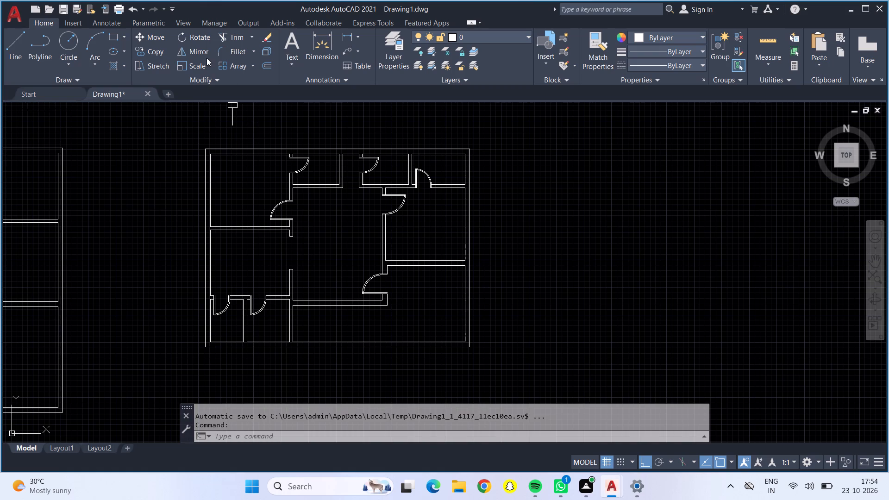
Trim the overlapping ends of the inner arc and inner leaf line at the western small north room's door tip.
{"action": "left_click", "coordinate": [234, 32]}
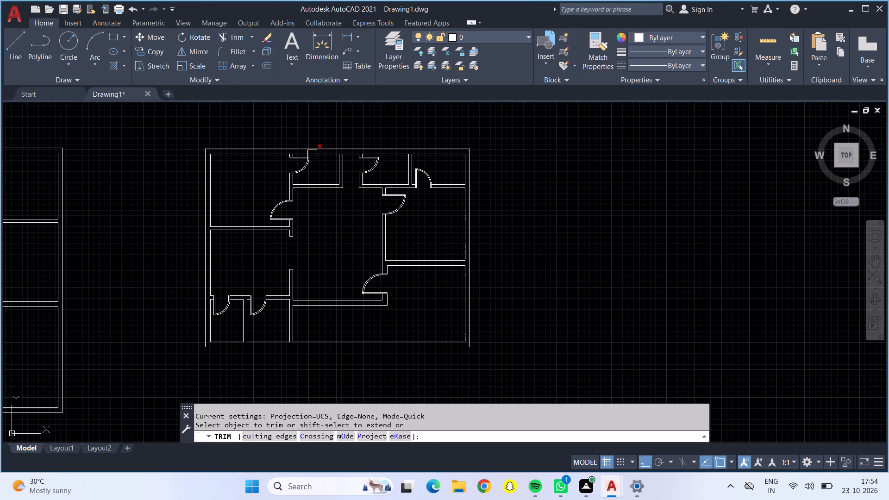
{"action": "scroll", "coordinate": [313, 156], "scroll_direction": "up", "scroll_amount": 4}
{"action": "scroll", "coordinate": [313, 156], "scroll_direction": "down", "scroll_amount": 1}
{"action": "scroll", "coordinate": [313, 156], "scroll_direction": "up", "scroll_amount": 1}
{"action": "scroll", "coordinate": [271, 175], "scroll_direction": "up", "scroll_amount": 4}
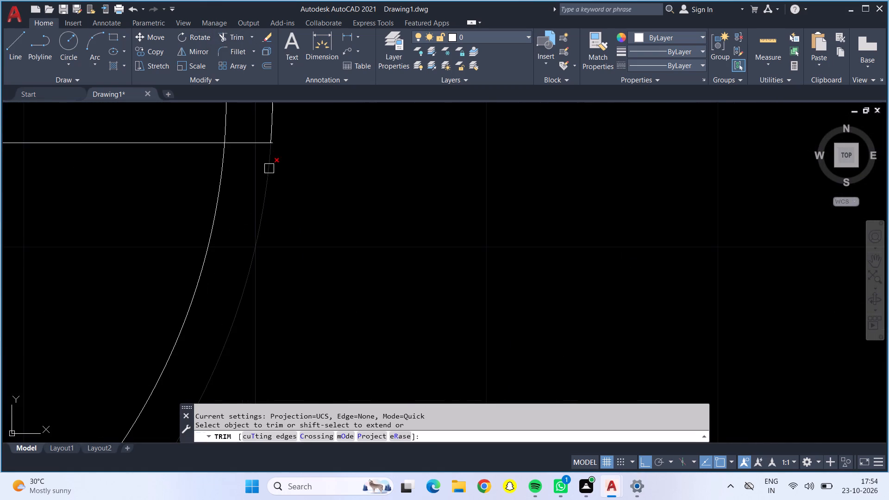
{"action": "left_click", "coordinate": [233, 118]}
{"action": "left_click", "coordinate": [212, 115]}
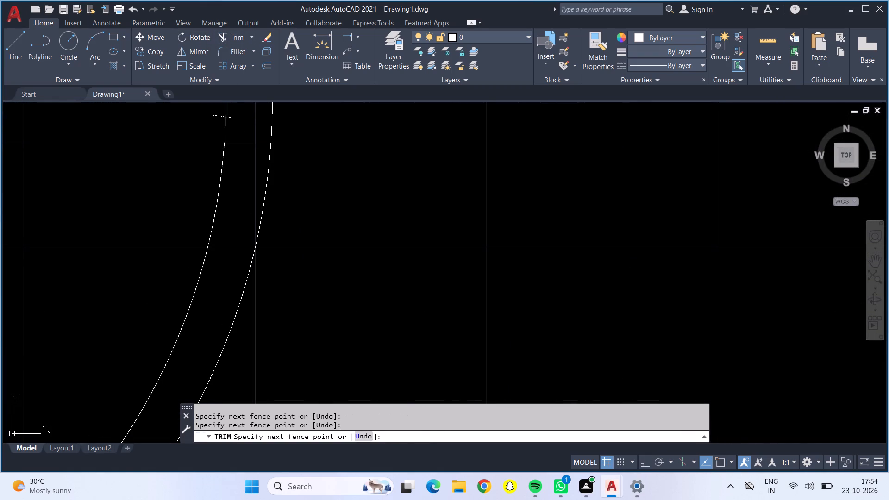
{"action": "left_click", "coordinate": [251, 138]}
{"action": "left_click", "coordinate": [251, 156]}
{"action": "scroll", "coordinate": [254, 164], "scroll_direction": "down", "scroll_amount": 3}
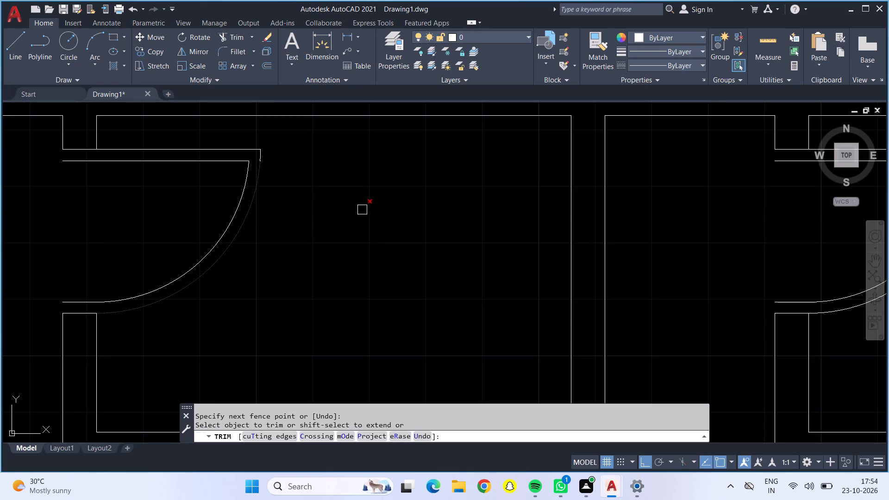
Trim the overlapping ends of the inner arc and inner leaf line at the middle small north room's door tip.
{"action": "scroll", "coordinate": [404, 213], "scroll_direction": "down", "scroll_amount": 2}
{"action": "middle_click_drag", "start_coordinate": [404, 213], "coordinate": [299, 228]}
{"action": "scroll", "coordinate": [513, 214], "scroll_direction": "up", "scroll_amount": 5}
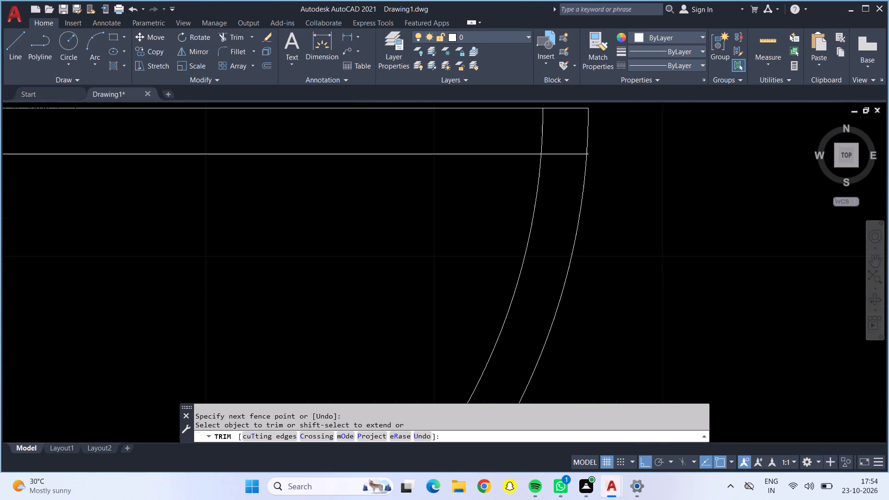
{"action": "left_click", "coordinate": [541, 131]}
{"action": "left_click", "coordinate": [567, 154]}
{"action": "scroll", "coordinate": [569, 160], "scroll_direction": "down", "scroll_amount": 4}
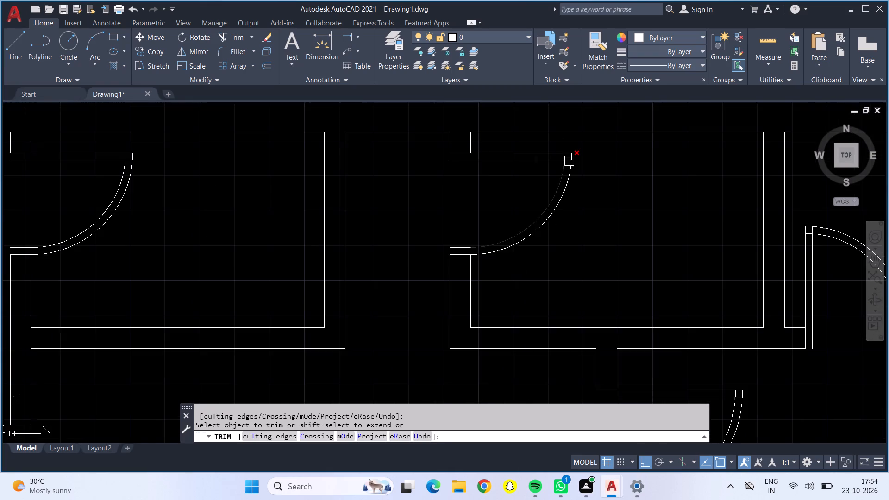
Trim the overlapping ends of the inner leaf line and inner arc at the small northeast room's door tip.
{"action": "middle_click_drag", "start_coordinate": [676, 224], "coordinate": [305, 241]}
{"action": "scroll", "coordinate": [441, 245], "scroll_direction": "up", "scroll_amount": 5}
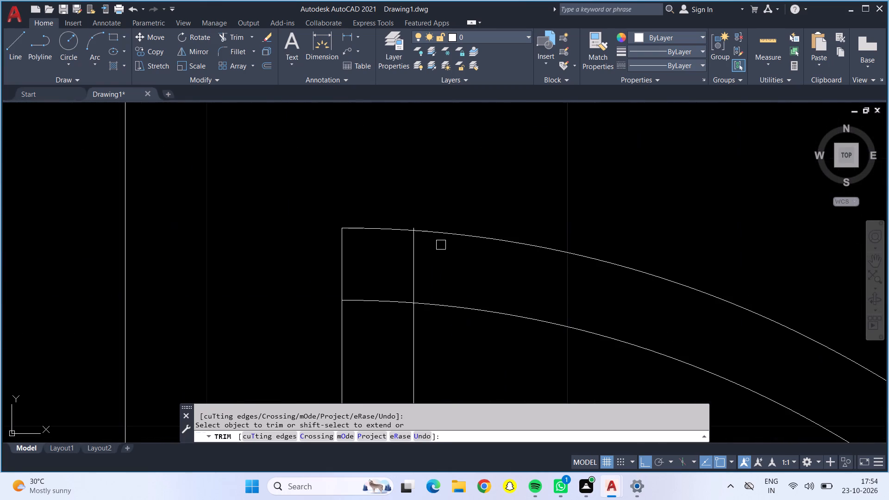
{"action": "left_click_drag", "start_coordinate": [422, 254], "coordinate": [388, 322]}
{"action": "scroll", "coordinate": [387, 319], "scroll_direction": "down", "scroll_amount": 5}
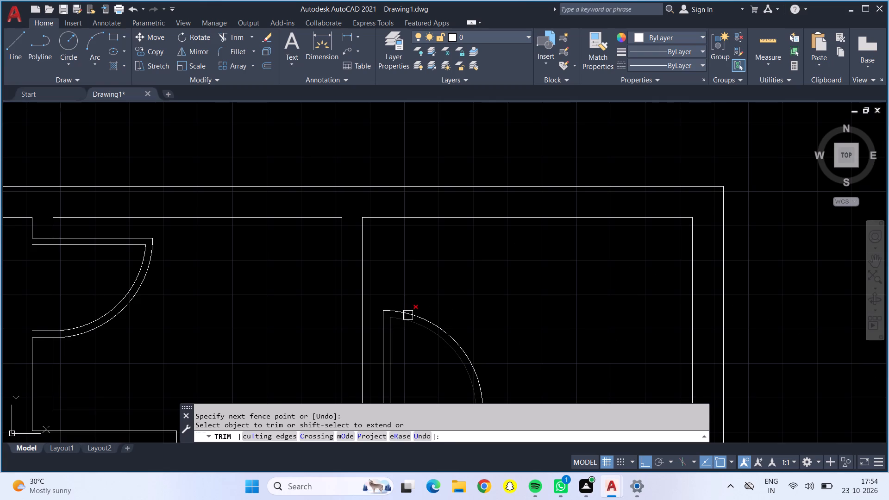
Trim the overlapping ends of the inner leaf line and inner arc at the large east room's door tip.
{"action": "scroll", "coordinate": [458, 289], "scroll_direction": "down", "scroll_amount": 1}
{"action": "middle_click_drag", "start_coordinate": [458, 289], "coordinate": [425, 139]}
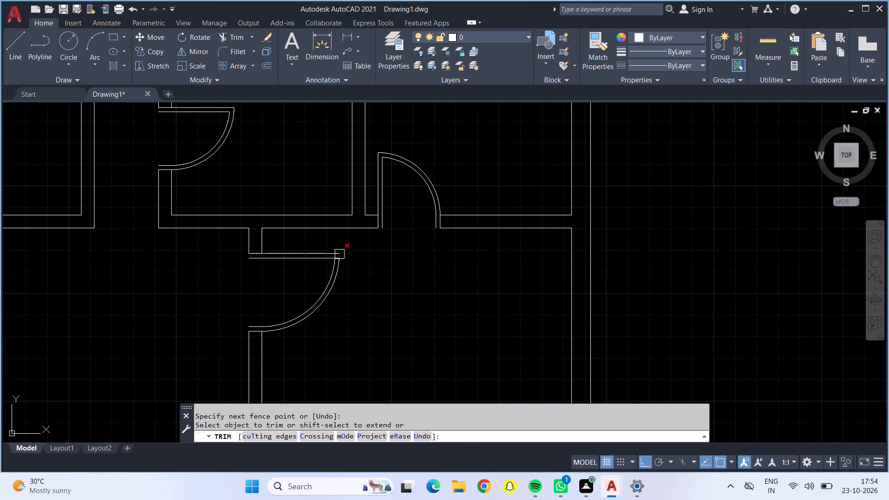
{"action": "scroll", "coordinate": [337, 255], "scroll_direction": "up", "scroll_amount": 4}
{"action": "left_click", "coordinate": [317, 262]}
{"action": "left_click", "coordinate": [311, 261]}
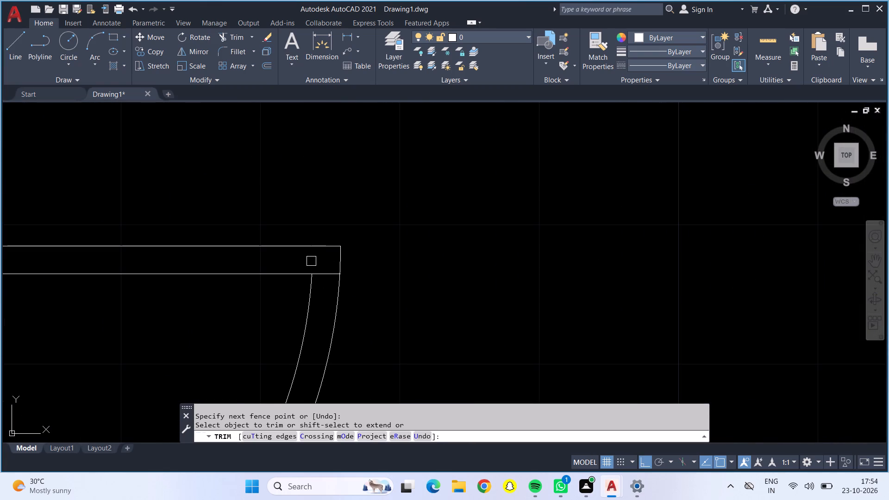
{"action": "left_click", "coordinate": [327, 269]}
Trim the overlapping ends of the inner arc and inner leaf line at the large northwest room's door tip.
{"action": "scroll", "coordinate": [327, 270], "scroll_direction": "down", "scroll_amount": 5}
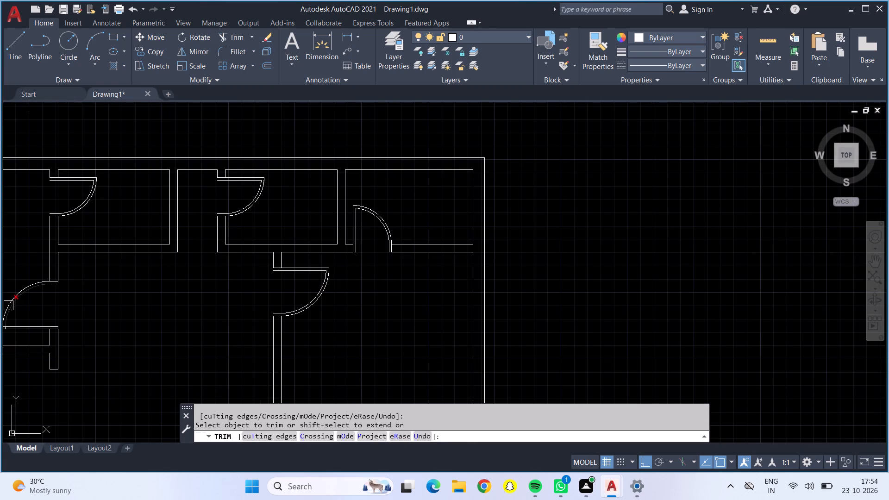
{"action": "middle_click_drag", "start_coordinate": [42, 314], "coordinate": [208, 289]}
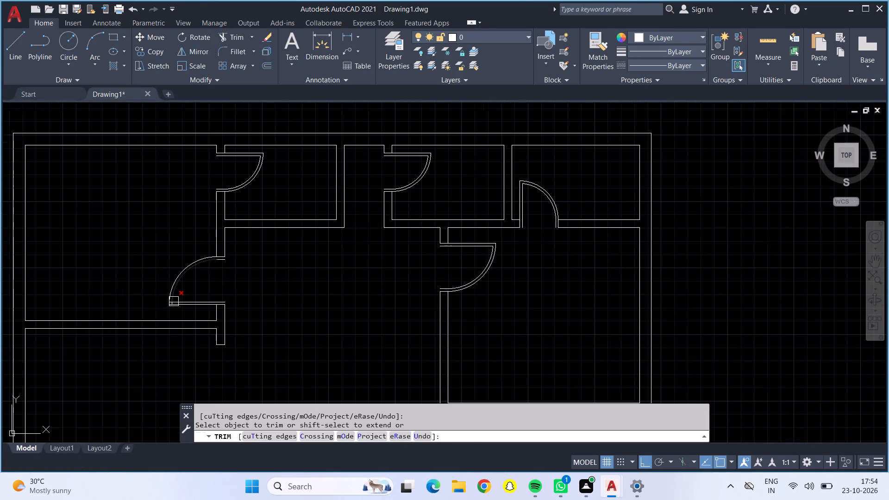
{"action": "scroll", "coordinate": [174, 301], "scroll_direction": "up", "scroll_amount": 6}
{"action": "left_click", "coordinate": [94, 319]}
{"action": "left_click", "coordinate": [120, 328]}
Trim the overlapping ends of the inner arc and inner leaf line at the southeast room's door tip.
{"action": "scroll", "coordinate": [121, 328], "scroll_direction": "down", "scroll_amount": 2}
{"action": "scroll", "coordinate": [121, 328], "scroll_direction": "up", "scroll_amount": 1}
{"action": "scroll", "coordinate": [121, 328], "scroll_direction": "down", "scroll_amount": 2}
{"action": "scroll", "coordinate": [344, 305], "scroll_direction": "down", "scroll_amount": 3}
{"action": "middle_click_drag", "start_coordinate": [468, 322], "coordinate": [370, 169]}
{"action": "scroll", "coordinate": [409, 241], "scroll_direction": "down", "scroll_amount": 2}
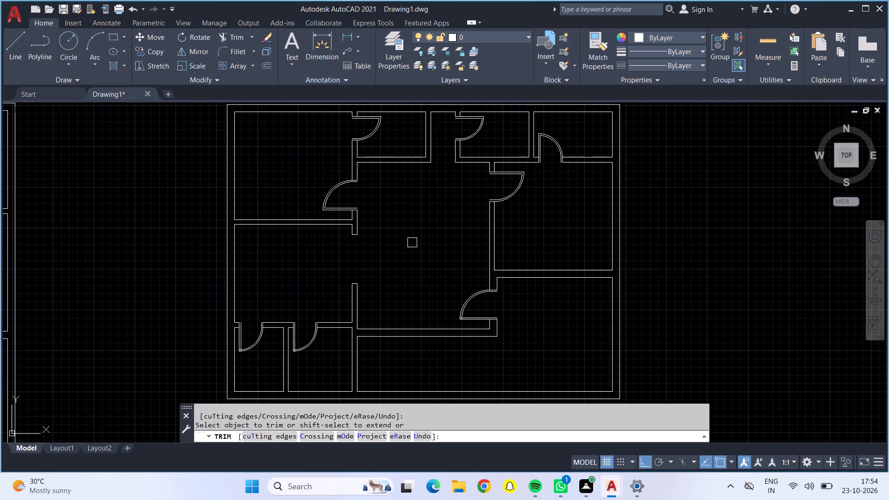
{"action": "middle_click_drag", "start_coordinate": [413, 244], "coordinate": [380, 197]}
{"action": "scroll", "coordinate": [425, 280], "scroll_direction": "up", "scroll_amount": 5}
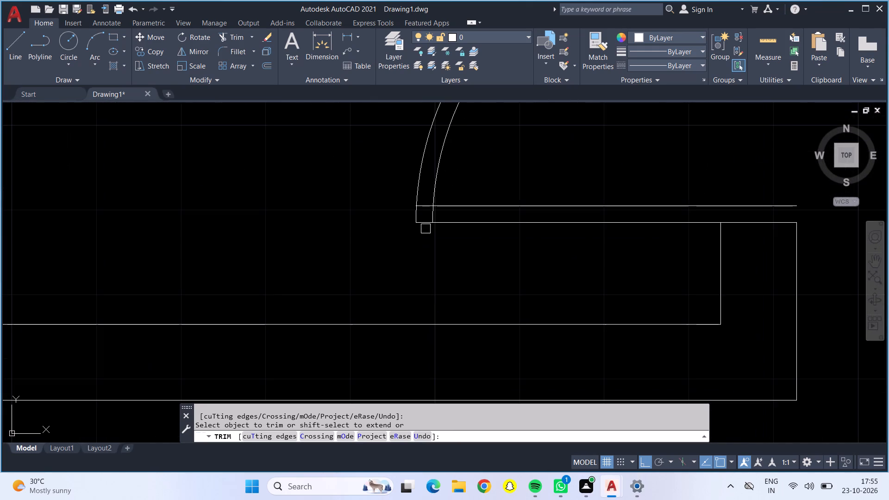
{"action": "scroll", "coordinate": [426, 220], "scroll_direction": "up", "scroll_amount": 2}
{"action": "left_click_drag", "start_coordinate": [417, 171], "coordinate": [451, 199]}
Trim the overlapping ends of the inner arc and inner leaf line at the western small southwest room's door tip.
{"action": "scroll", "coordinate": [451, 199], "scroll_direction": "down", "scroll_amount": 5}
{"action": "scroll", "coordinate": [344, 252], "scroll_direction": "down", "scroll_amount": 3}
{"action": "scroll", "coordinate": [173, 268], "scroll_direction": "up", "scroll_amount": 2}
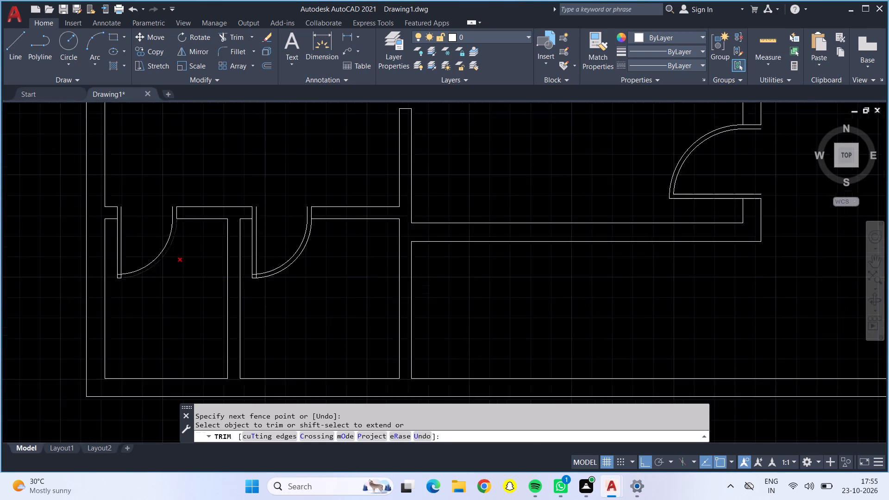
{"action": "scroll", "coordinate": [167, 269], "scroll_direction": "up", "scroll_amount": 1}
{"action": "scroll", "coordinate": [93, 275], "scroll_direction": "up", "scroll_amount": 4}
{"action": "left_click_drag", "start_coordinate": [93, 275], "coordinate": [121, 302]}
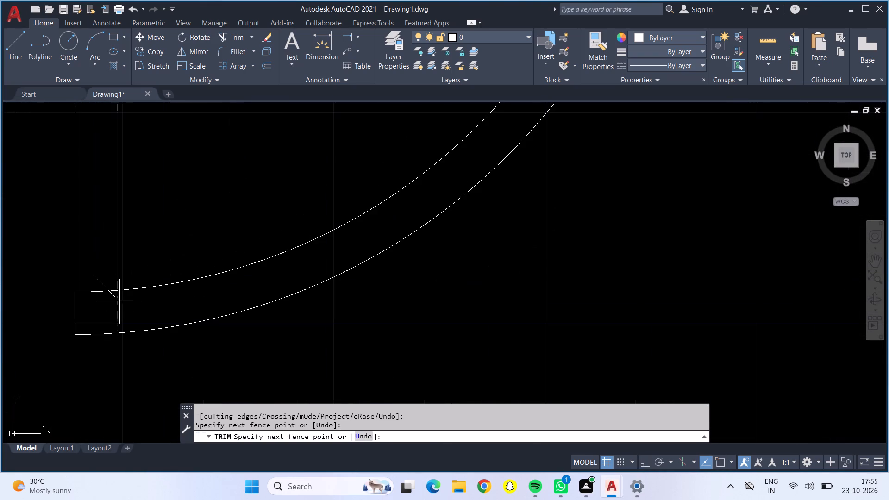
{"action": "left_click_drag", "start_coordinate": [121, 302], "coordinate": [135, 307]}
Trim the overlapping inner arc and leaf line ends at the eastern small southwest room's door tip, and end Trim.
{"action": "scroll", "coordinate": [134, 307], "scroll_direction": "down", "scroll_amount": 4}
{"action": "scroll", "coordinate": [342, 312], "scroll_direction": "up", "scroll_amount": 1}
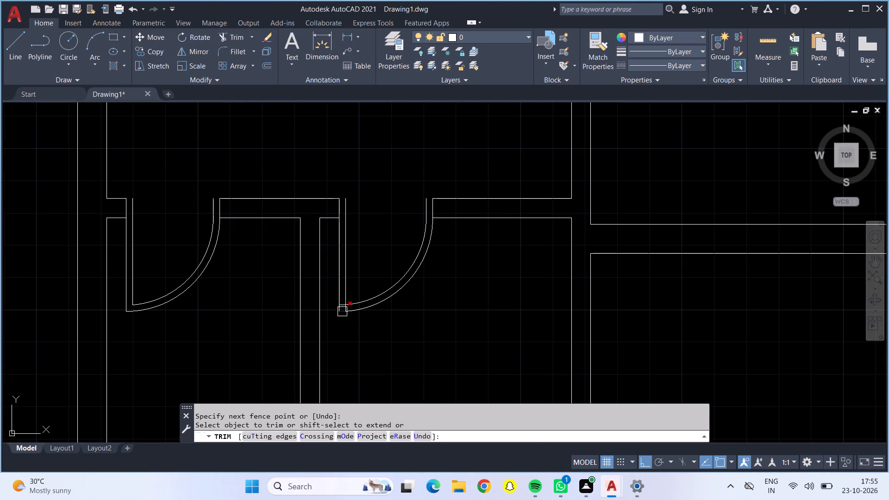
{"action": "scroll", "coordinate": [342, 312], "scroll_direction": "up", "scroll_amount": 4}
{"action": "left_click_drag", "start_coordinate": [334, 225], "coordinate": [365, 295]}
{"action": "scroll", "coordinate": [364, 295], "scroll_direction": "down", "scroll_amount": 5}
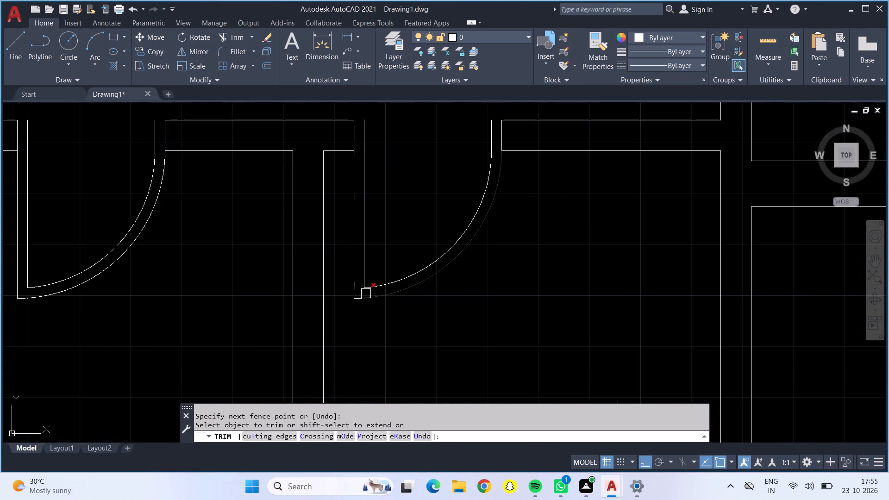
{"action": "scroll", "coordinate": [372, 280], "scroll_direction": "down", "scroll_amount": 3}
{"action": "scroll", "coordinate": [381, 230], "scroll_direction": "down", "scroll_amount": 2}
{"action": "key", "text": "Escape"}
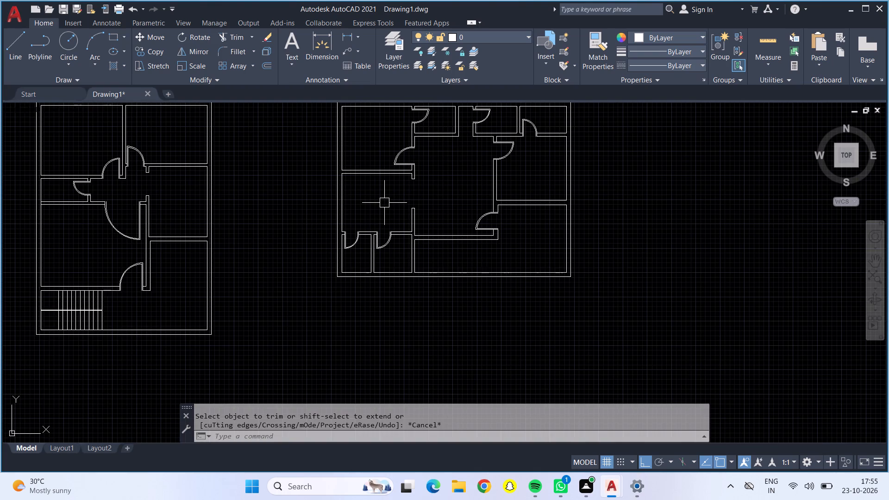
Measure the north-south depth of the southeast room's long southern strip.
{"action": "scroll", "coordinate": [384, 203], "scroll_direction": "down", "scroll_amount": 2}
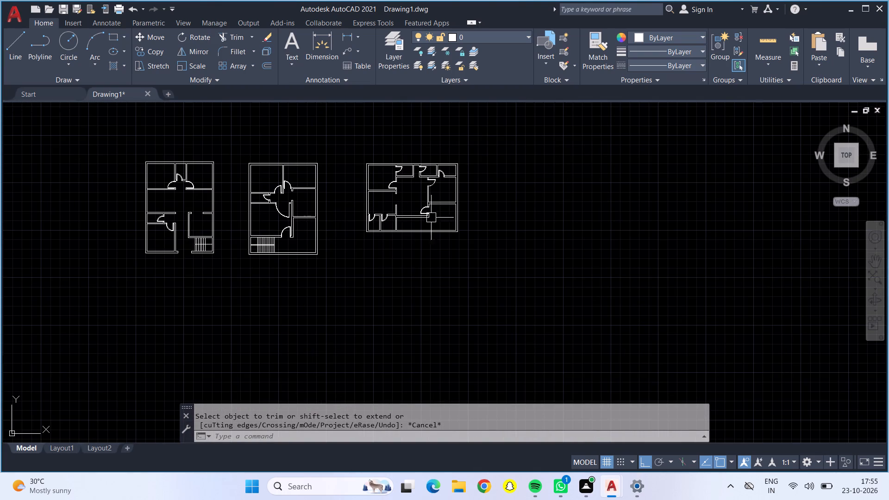
{"action": "scroll", "coordinate": [419, 222], "scroll_direction": "up", "scroll_amount": 6}
{"action": "scroll", "coordinate": [422, 225], "scroll_direction": "down", "scroll_amount": 1}
{"action": "middle_click_drag", "start_coordinate": [422, 225], "coordinate": [381, 236]}
{"action": "left_click", "coordinate": [761, 43]}
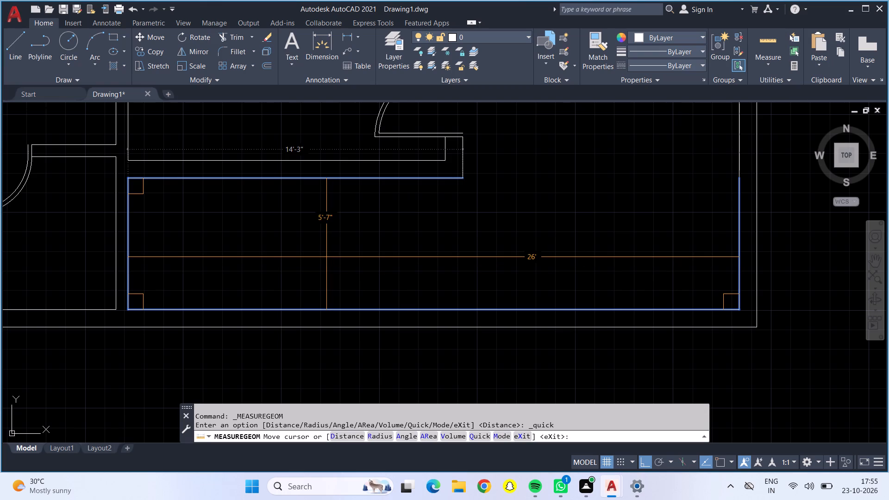
{"action": "key", "text": "Escape"}
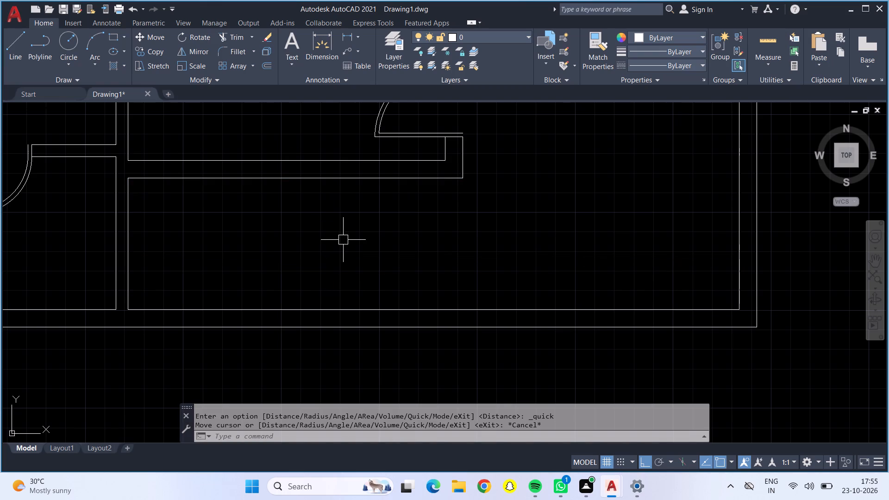
Delete the south face line of the horizontal wall between the central hall and the southern strip.
{"action": "left_click", "coordinate": [351, 178]}
{"action": "key", "text": "Delete"}
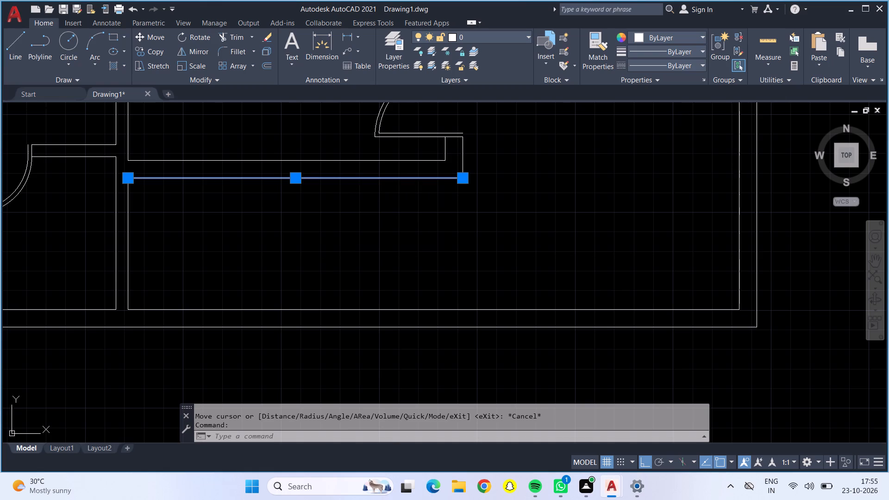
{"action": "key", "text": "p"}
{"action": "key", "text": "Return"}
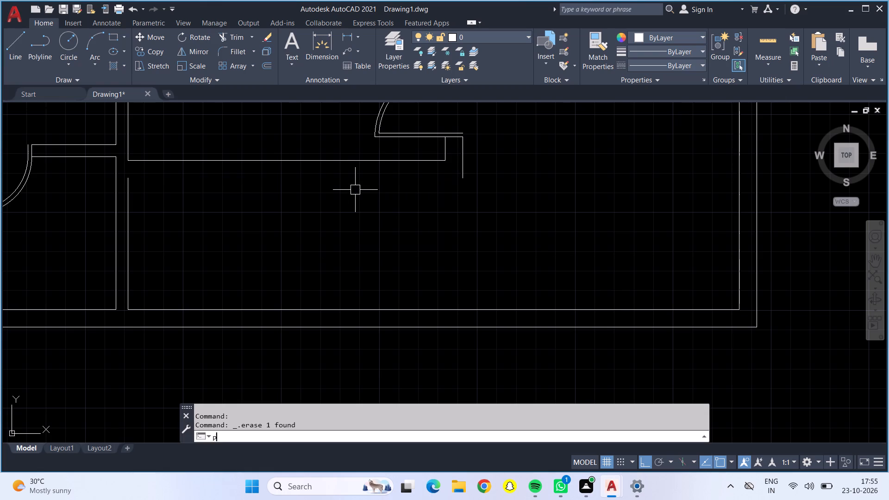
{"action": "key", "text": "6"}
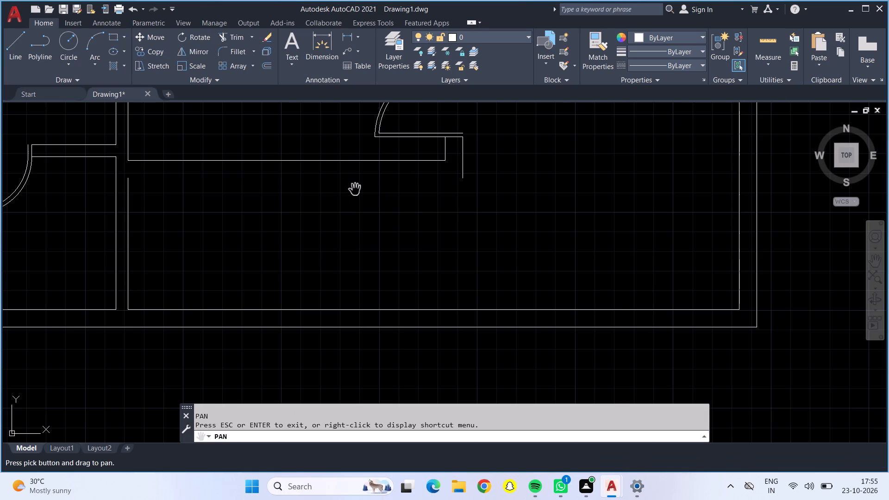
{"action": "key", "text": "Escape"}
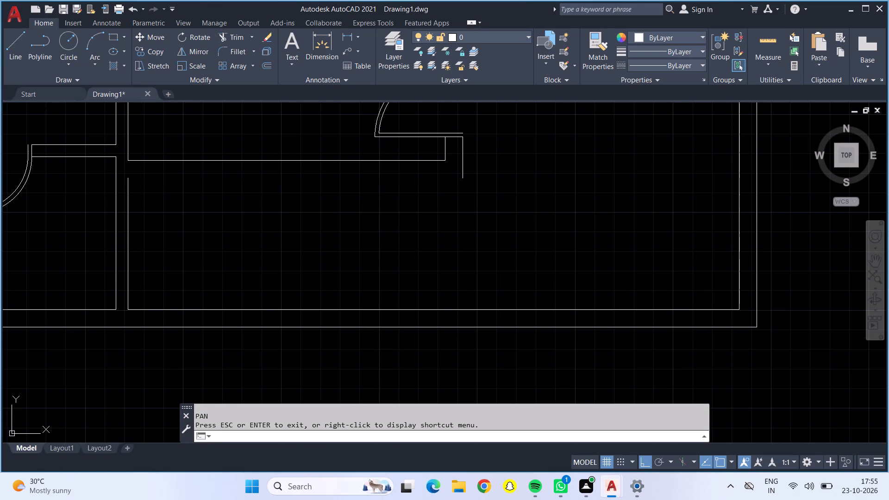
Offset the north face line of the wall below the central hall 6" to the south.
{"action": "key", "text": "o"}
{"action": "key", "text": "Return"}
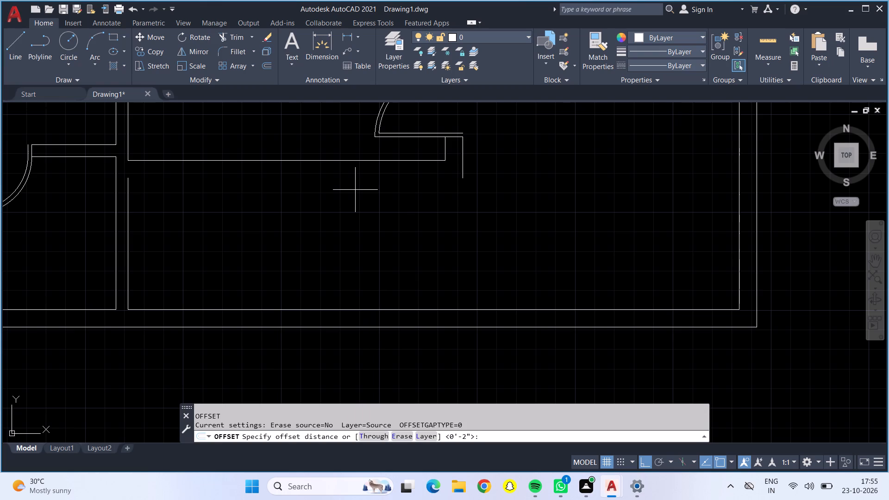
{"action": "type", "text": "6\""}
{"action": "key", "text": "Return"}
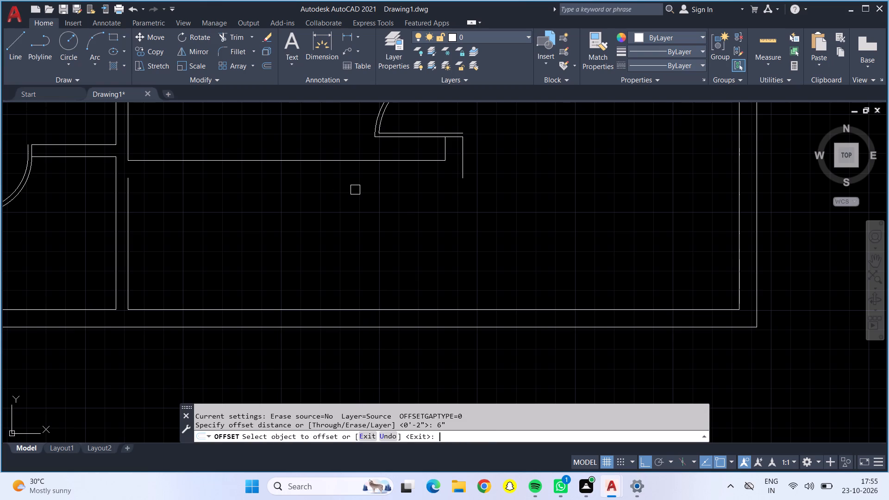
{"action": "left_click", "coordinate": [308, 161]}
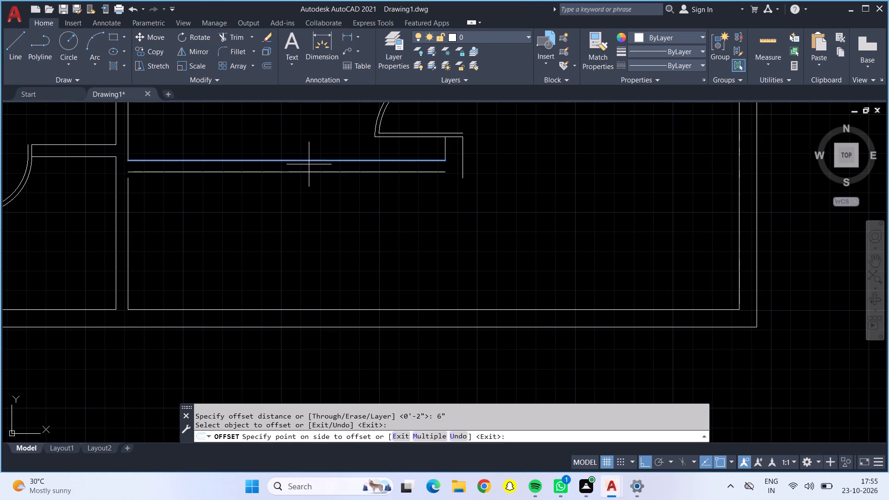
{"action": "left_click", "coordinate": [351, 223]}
Measure the southern strip's depth from the newly offset wall line.
{"action": "left_click", "coordinate": [765, 33]}
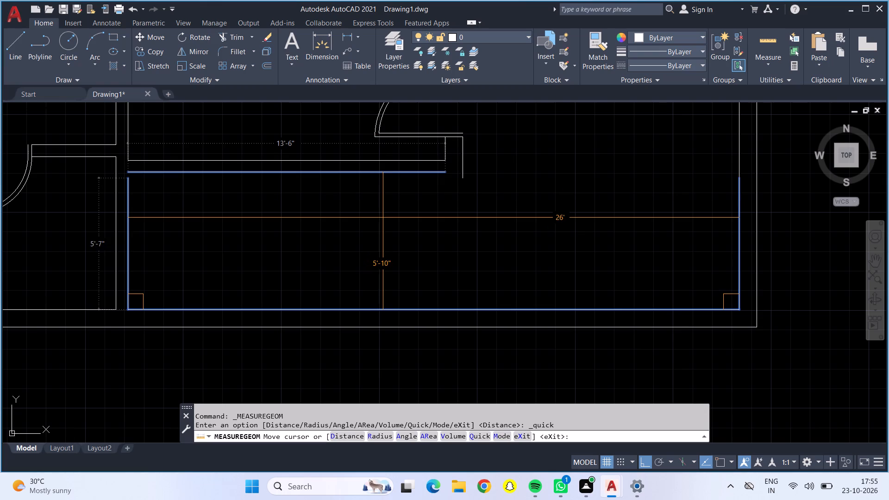
{"action": "key", "text": "Escape"}
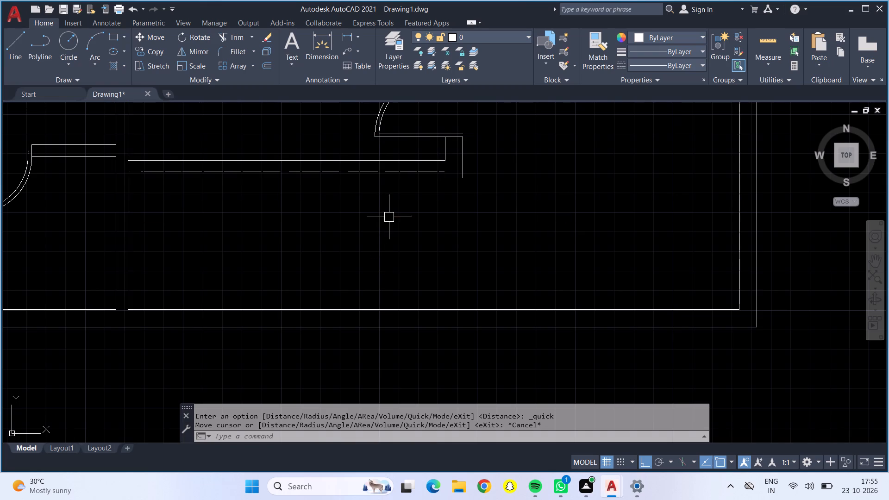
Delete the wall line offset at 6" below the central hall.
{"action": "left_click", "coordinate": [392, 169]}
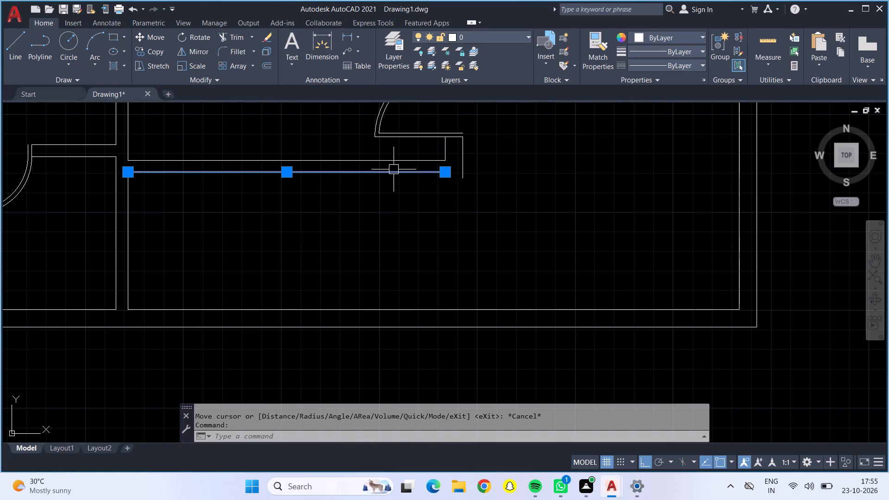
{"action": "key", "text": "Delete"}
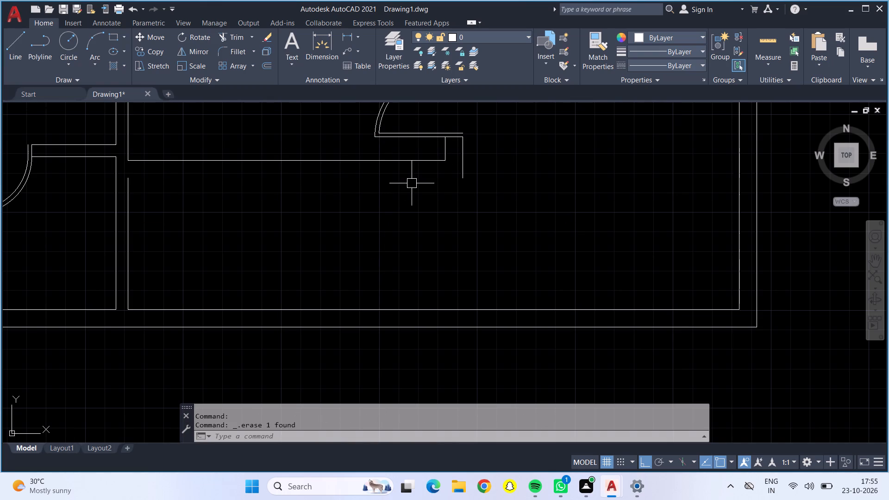
Offset the north face line of the wall below the central hall 4" to the south.
{"action": "key", "text": "o"}
{"action": "key", "text": "Return"}
{"action": "key", "text": "4"}
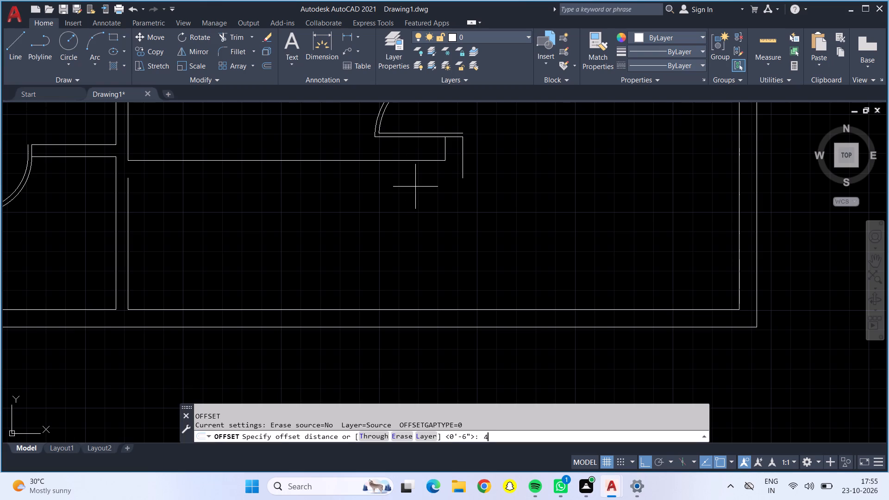
{"action": "key", "text": "shift+quotedbl"}
{"action": "key", "text": "Return"}
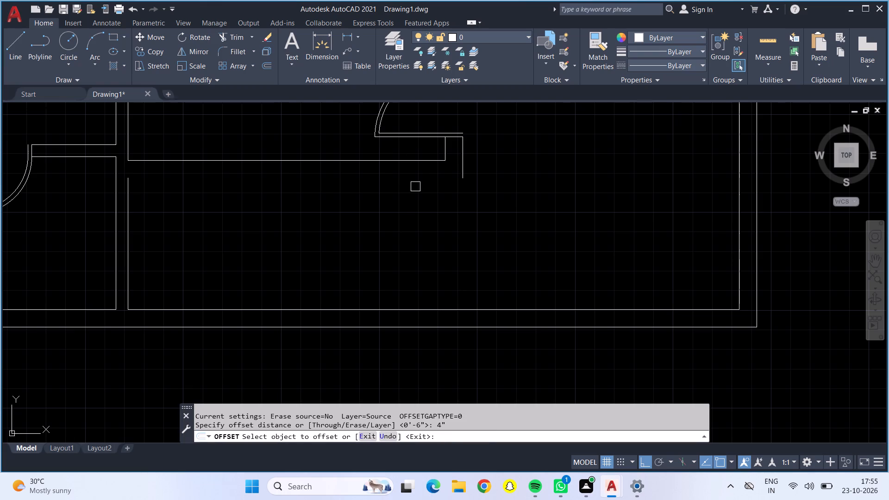
{"action": "left_click", "coordinate": [371, 160]}
{"action": "left_click", "coordinate": [387, 231]}
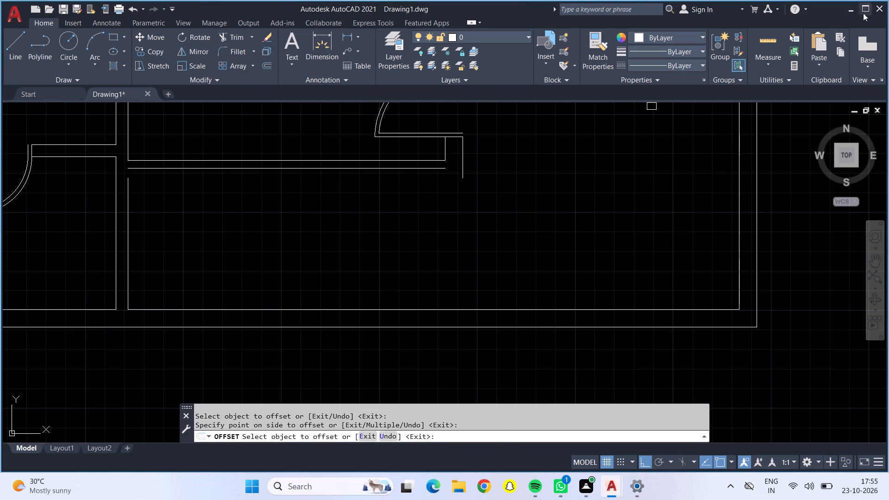
Measure the southern strip's depth from the wall line offset at 4".
{"action": "left_click", "coordinate": [769, 47]}
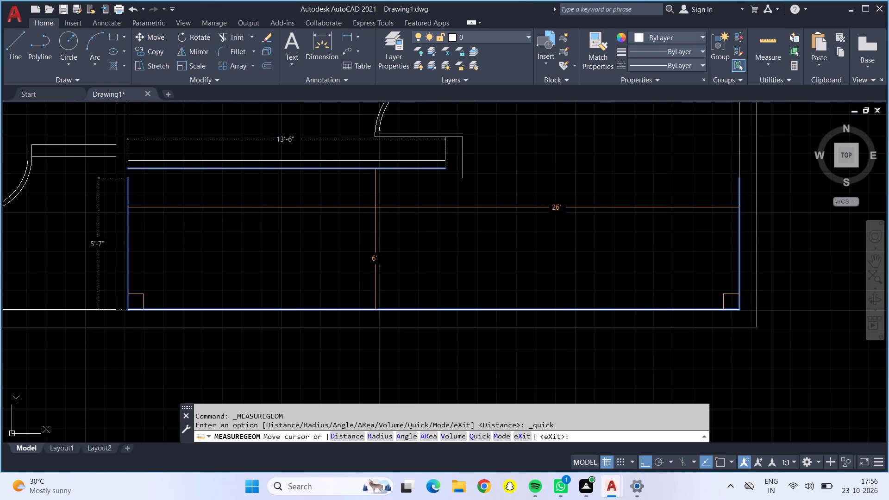
{"action": "key", "text": "Escape"}
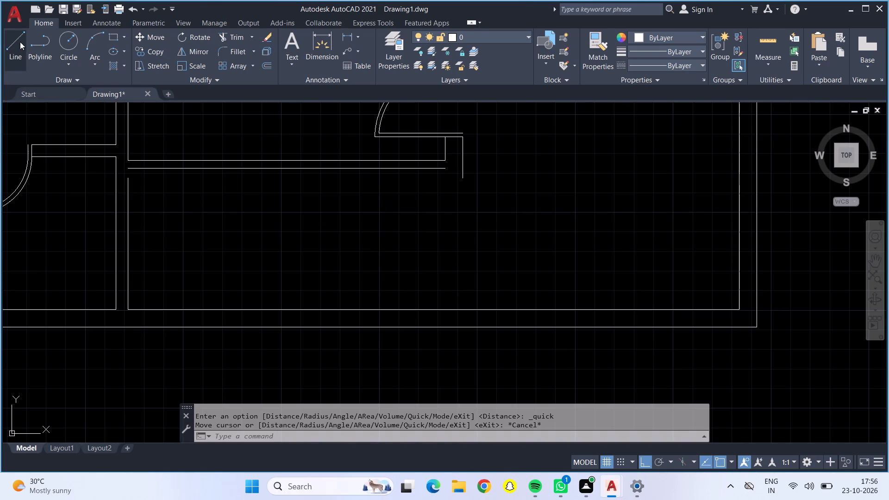
Draw a short vertical line joining the offset wall line's west end to the southern strip's west wall line.
{"action": "left_click", "coordinate": [20, 42]}
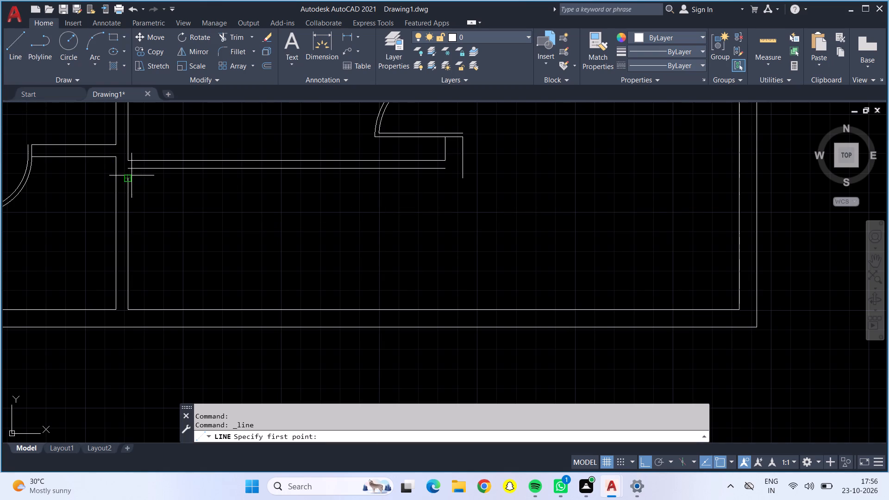
{"action": "left_click", "coordinate": [127, 169]}
{"action": "left_click", "coordinate": [126, 174]}
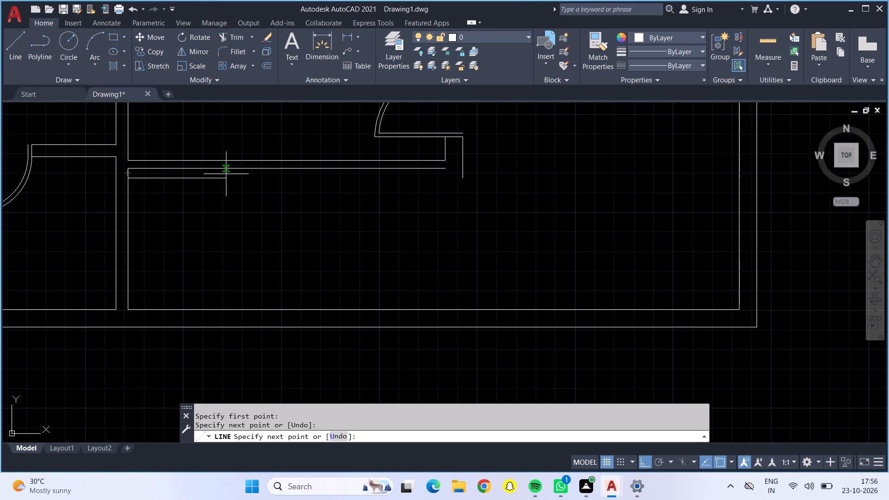
{"action": "key", "text": "Escape"}
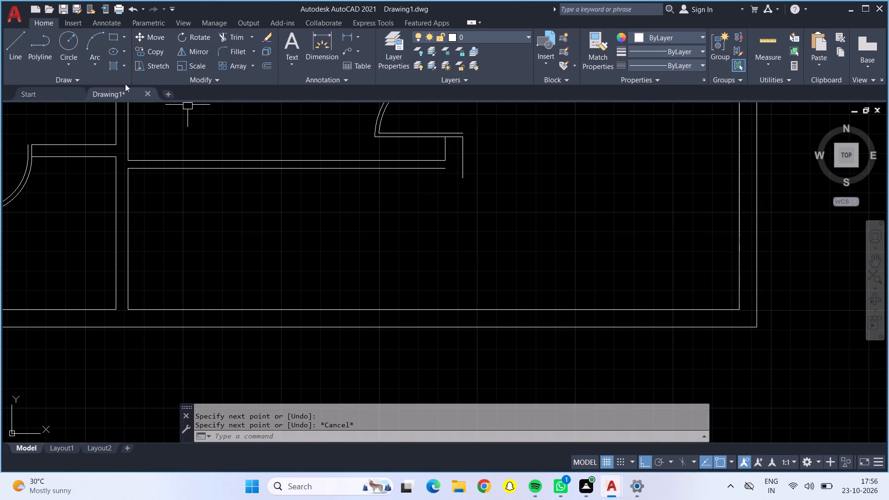
Draw a horizontal line from the offset wall line's east end to the vertical line at the wall's east end.
{"action": "left_click", "coordinate": [14, 49]}
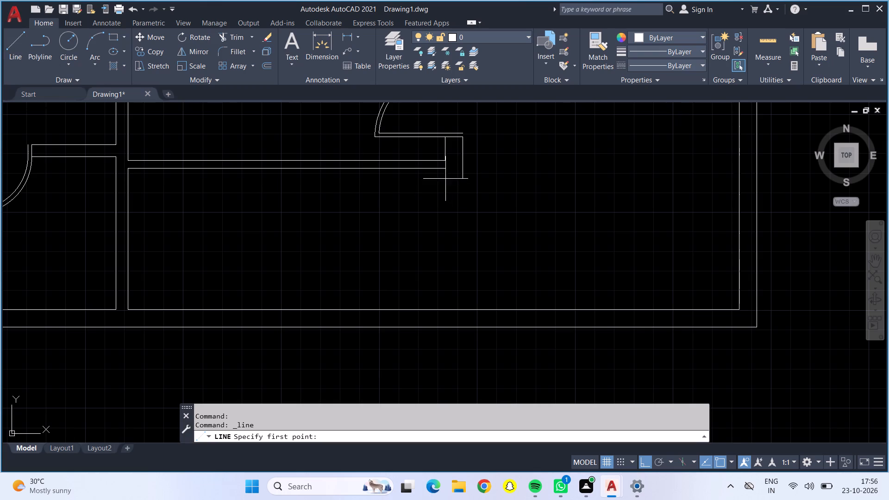
{"action": "left_click", "coordinate": [446, 168]}
{"action": "left_click", "coordinate": [467, 168]}
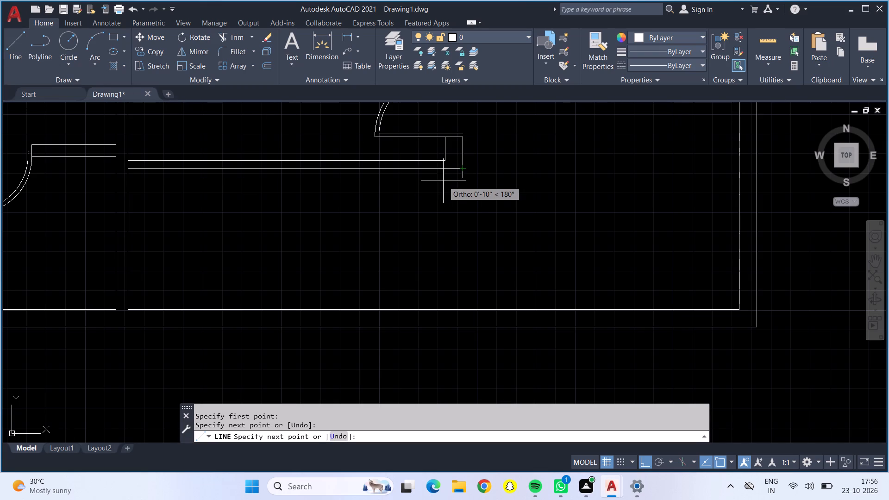
Trim the vertical line's overhang below the south face at the east end of the wall below the central hall.
{"action": "key", "text": "Escape"}
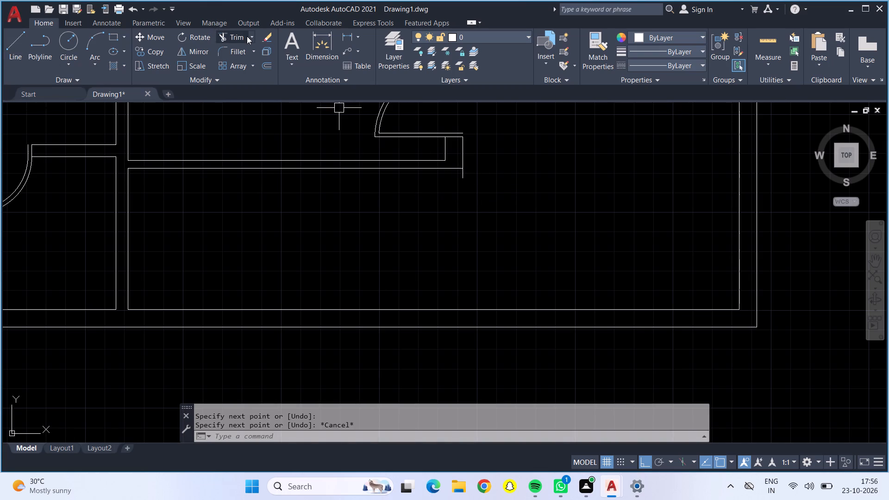
{"action": "left_click", "coordinate": [247, 37]}
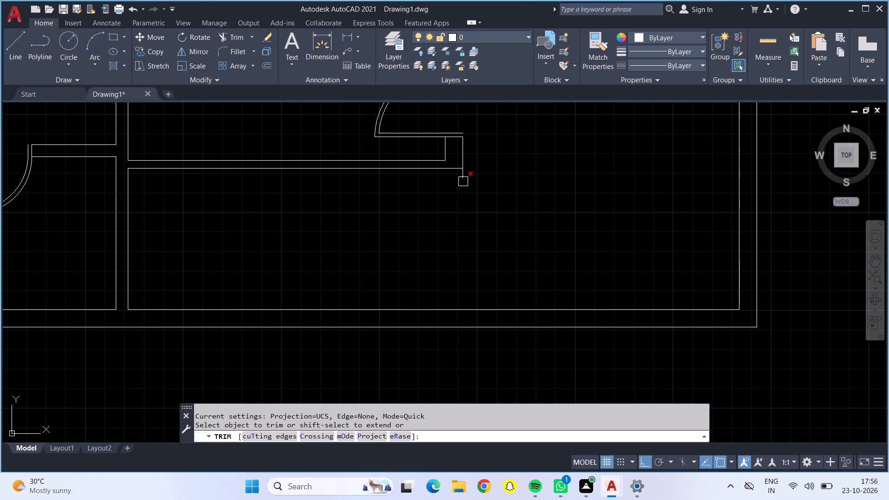
{"action": "left_click", "coordinate": [463, 180]}
{"action": "key", "text": "Escape"}
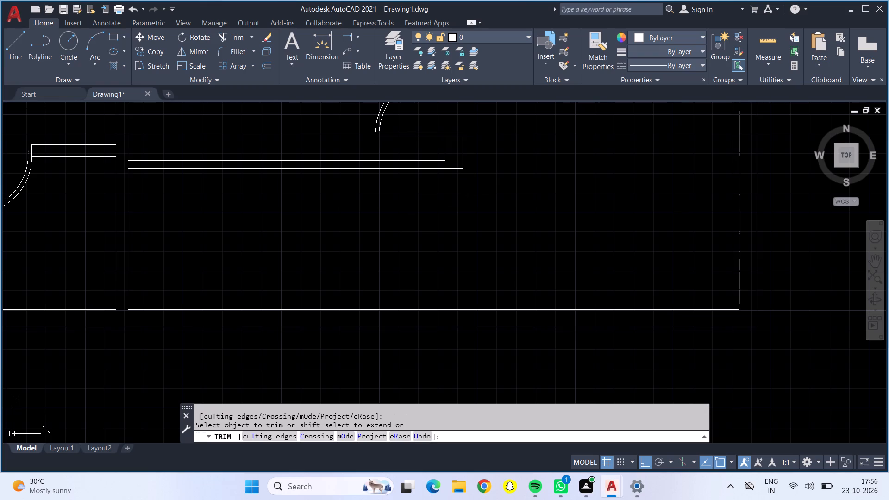
Offset the southern strip's west wall line 3' to the east and its north wall line 3' to the south.
{"action": "key", "text": "o"}
{"action": "key", "text": "Return"}
{"action": "type", "text": "3'"}
{"action": "key", "text": "Return"}
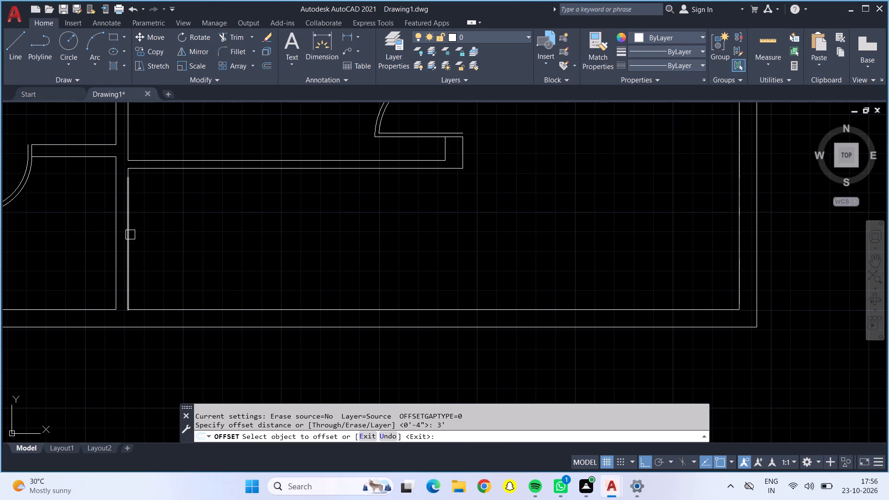
{"action": "left_click_drag", "start_coordinate": [130, 235], "coordinate": [143, 235]}
{"action": "left_click_drag", "start_coordinate": [242, 234], "coordinate": [249, 234]}
{"action": "left_click", "coordinate": [295, 169]}
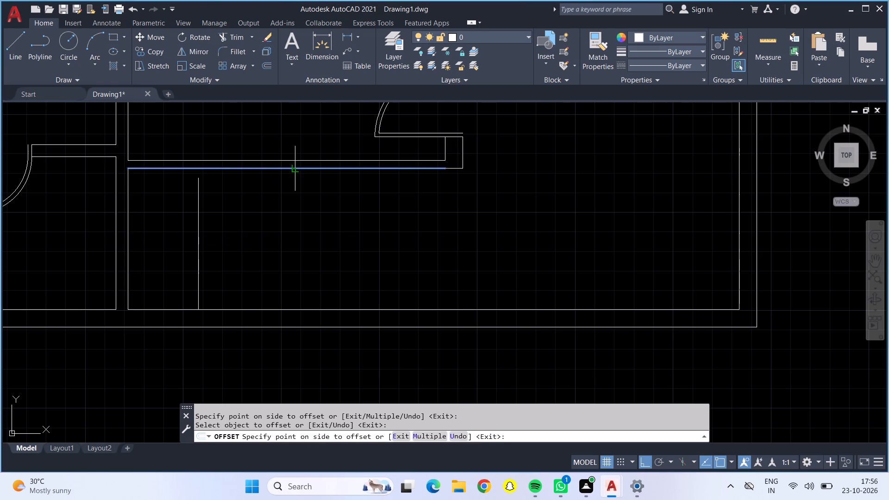
{"action": "left_click", "coordinate": [303, 243]}
{"action": "key", "text": "Escape"}
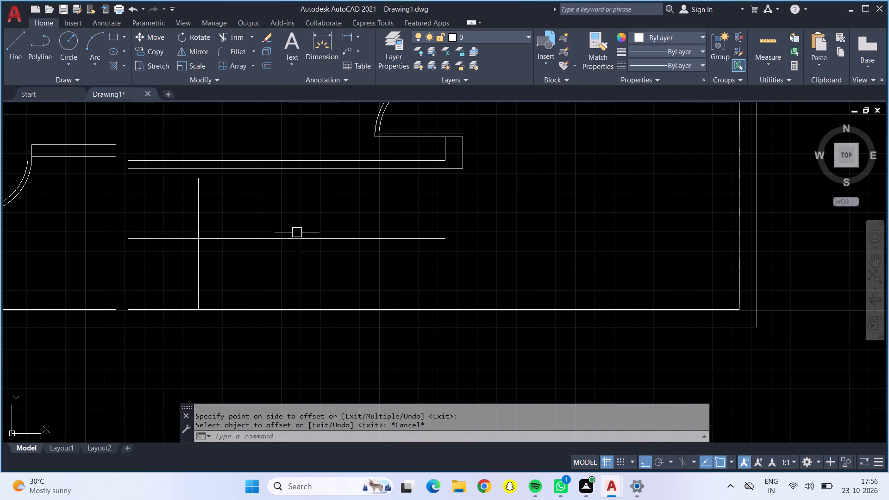
Extend the vertical offset line with a line up to the north wall and down to the strip's south wall line.
{"action": "left_click", "coordinate": [13, 36]}
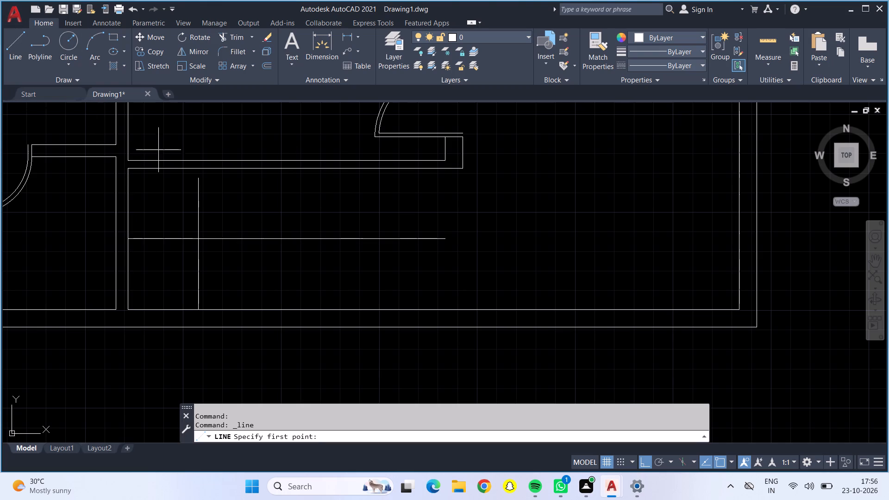
{"action": "left_click", "coordinate": [200, 181]}
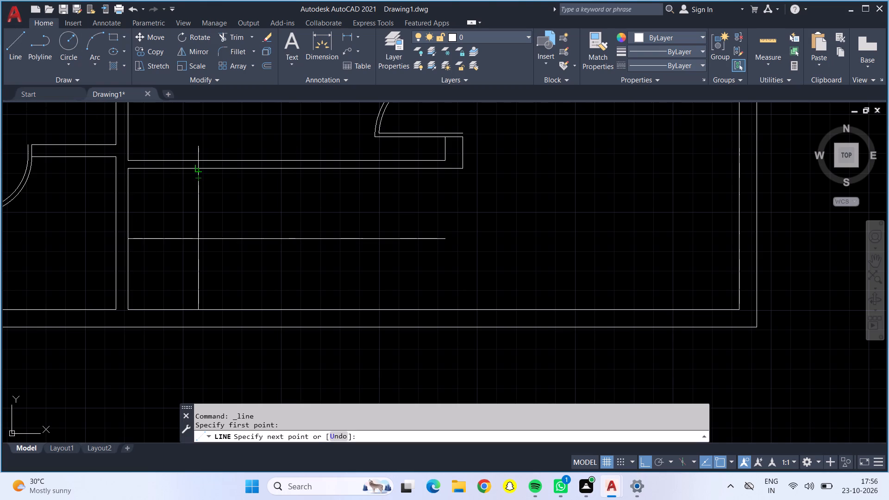
{"action": "left_click", "coordinate": [198, 169]}
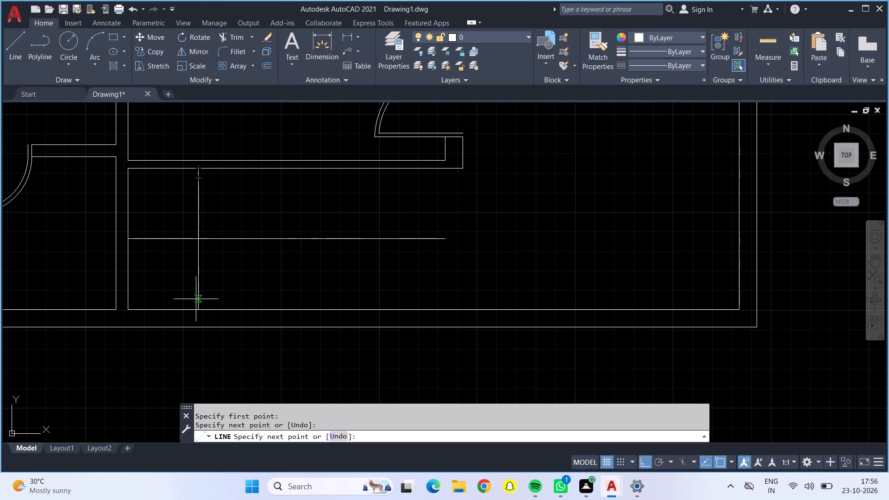
{"action": "left_click", "coordinate": [196, 308]}
{"action": "key", "text": "Escape"}
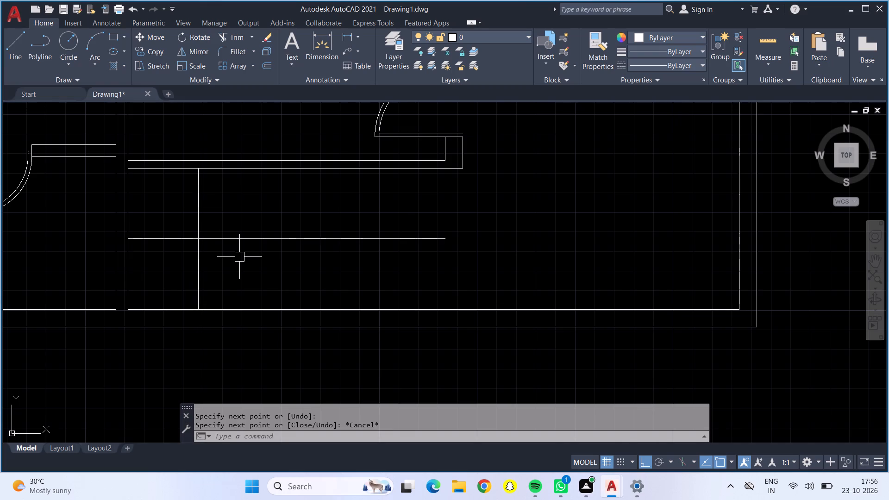
Offset the vertical landing line in the southern strip 9" to the east as the first stair tread.
{"action": "key", "text": "o"}
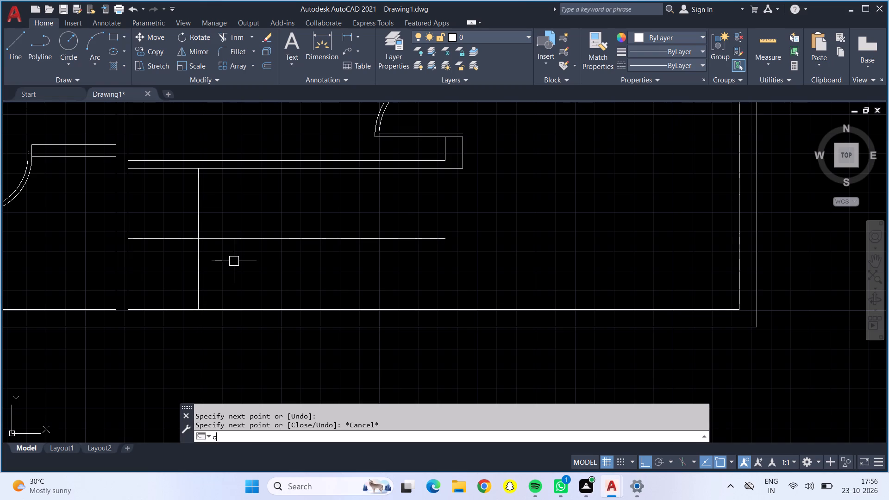
{"action": "key", "text": "Return"}
{"action": "key", "text": "9"}
{"action": "key", "text": "shift+quotedbl"}
{"action": "key", "text": "Return"}
{"action": "key", "text": "backslash"}
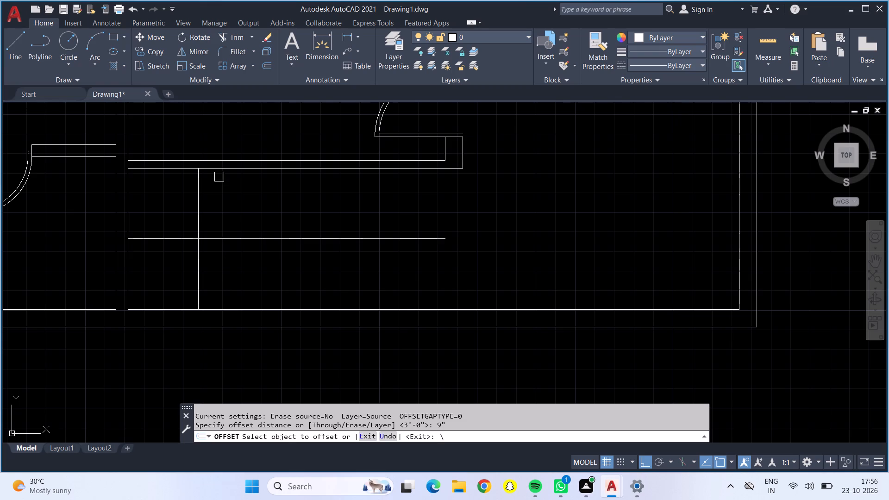
{"action": "left_click", "coordinate": [198, 216]}
{"action": "left_click", "coordinate": [295, 212]}
{"action": "left_click", "coordinate": [203, 221]}
{"action": "scroll", "coordinate": [296, 218], "scroll_direction": "down", "scroll_amount": 5}
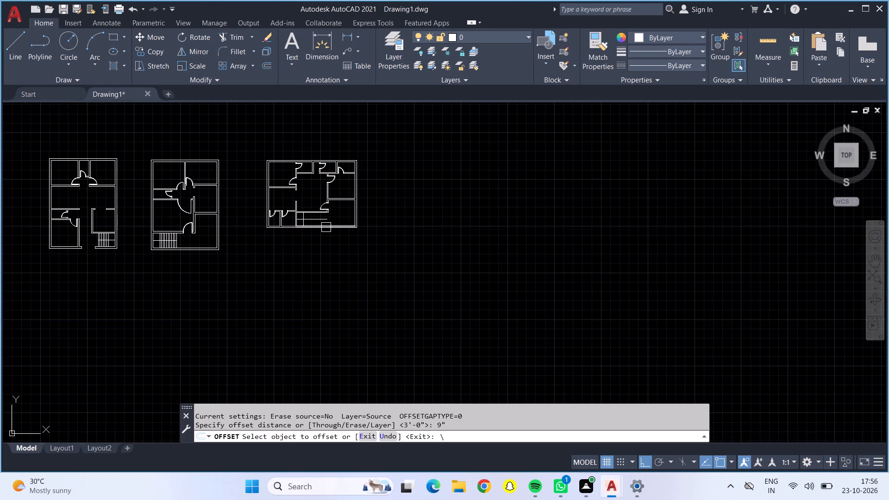
{"action": "scroll", "coordinate": [289, 221], "scroll_direction": "up", "scroll_amount": 5}
{"action": "left_click", "coordinate": [413, 238]}
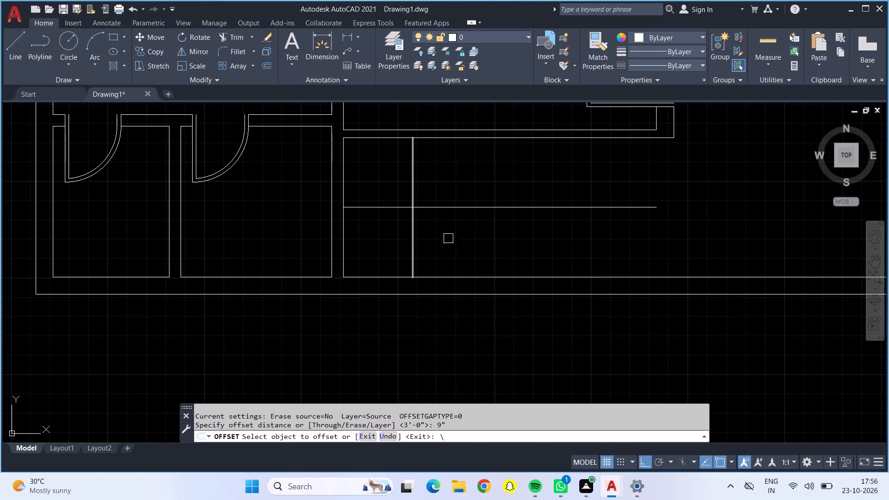
{"action": "left_click", "coordinate": [458, 238]}
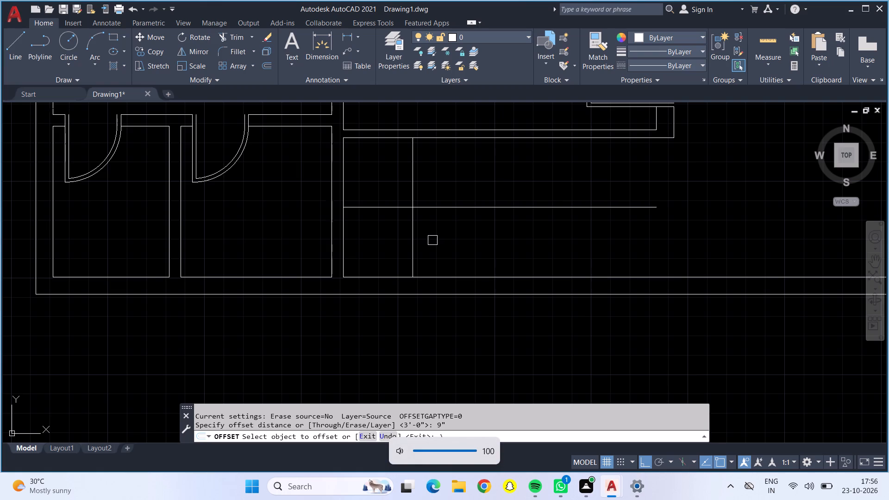
{"action": "key", "text": "o"}
{"action": "key", "text": "Return"}
{"action": "key", "text": "9"}
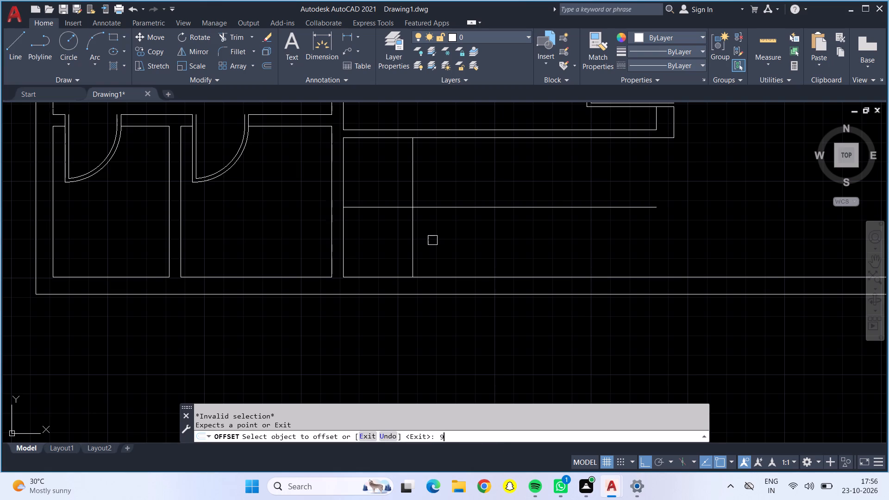
{"action": "key", "text": "shift+quotedbl"}
{"action": "key", "text": "Return"}
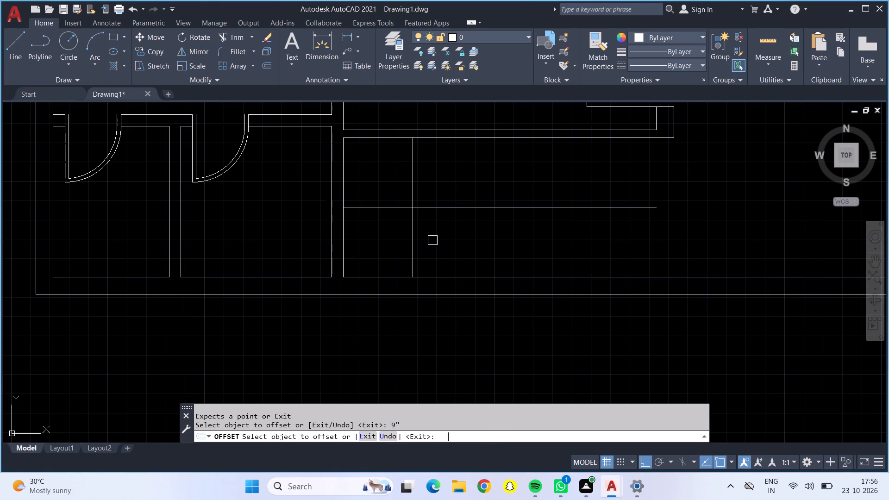
{"action": "left_click", "coordinate": [416, 184]}
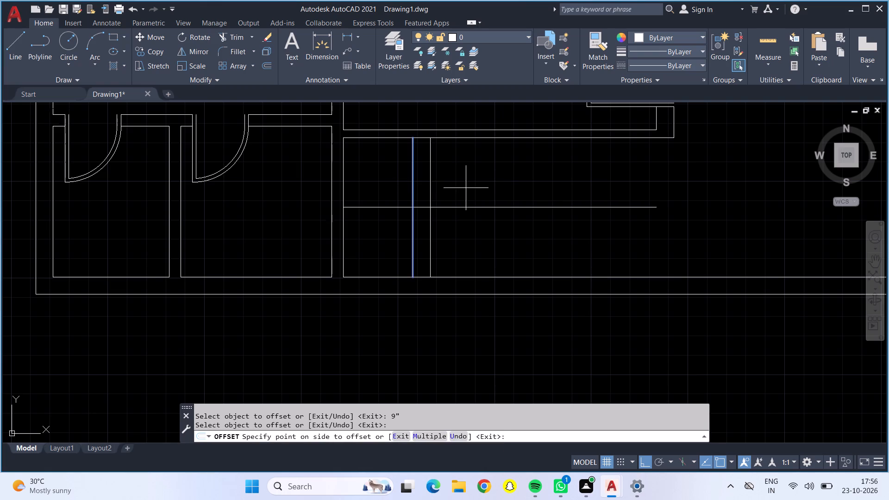
{"action": "left_click", "coordinate": [479, 187]}
Add five more tread lines to the east, offsetting each from the previous one by 9".
{"action": "left_click", "coordinate": [435, 180]}
{"action": "left_click_drag", "start_coordinate": [427, 180], "coordinate": [438, 180]}
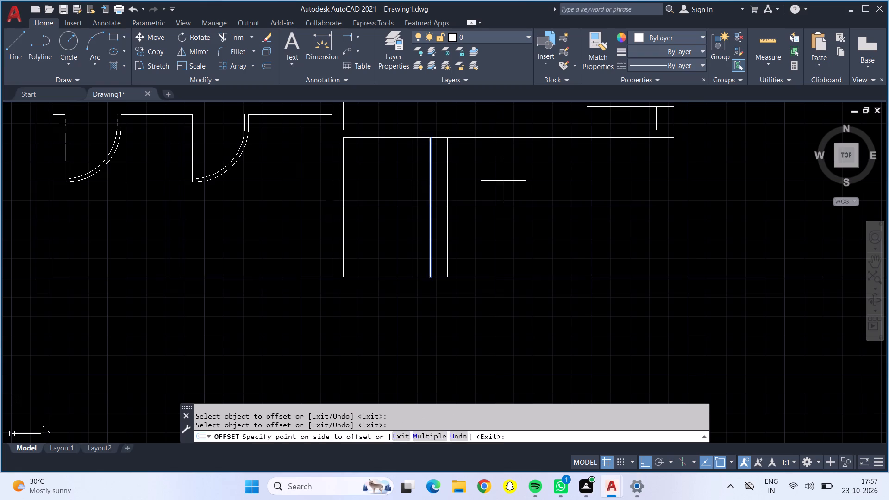
{"action": "left_click", "coordinate": [505, 181]}
{"action": "left_click", "coordinate": [448, 174]}
{"action": "left_click", "coordinate": [589, 173]}
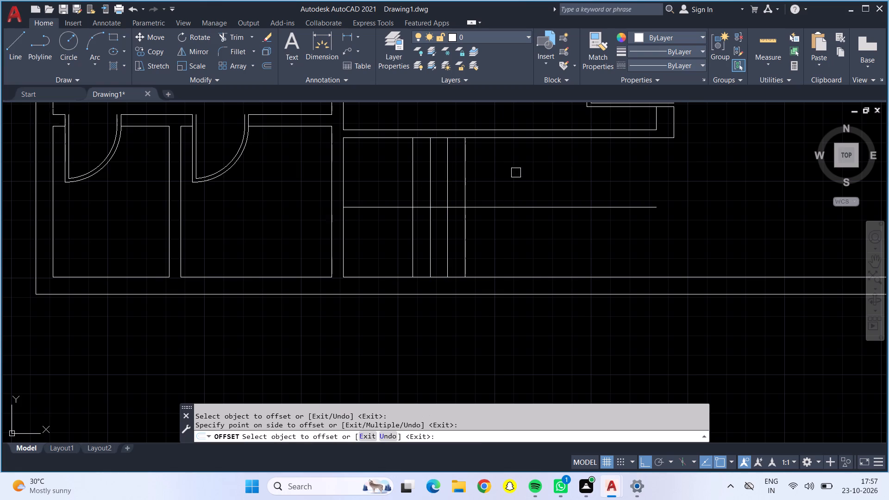
{"action": "left_click", "coordinate": [467, 173]}
{"action": "left_click", "coordinate": [523, 175]}
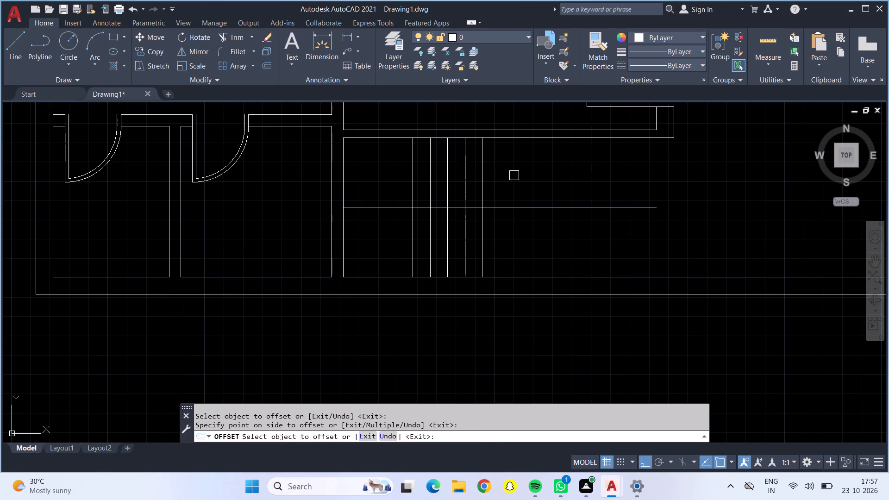
{"action": "left_click", "coordinate": [485, 171]}
{"action": "left_click", "coordinate": [519, 183]}
{"action": "left_click", "coordinate": [501, 179]}
{"action": "left_click", "coordinate": [575, 186]}
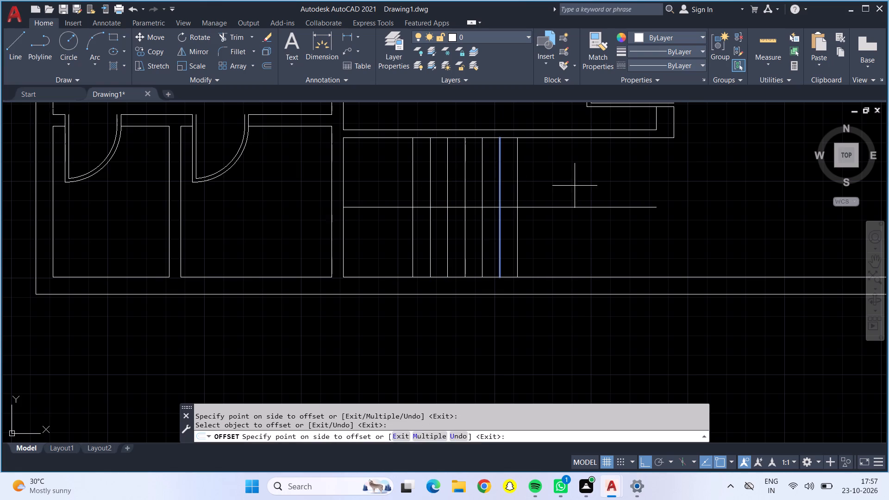
Complete the staircase with another five tread lines at 9" offsets continuing to the east.
{"action": "left_click", "coordinate": [521, 179]}
{"action": "left_click", "coordinate": [554, 188]}
{"action": "left_click_drag", "start_coordinate": [535, 185], "coordinate": [541, 185]}
{"action": "left_click", "coordinate": [605, 189]}
{"action": "left_click", "coordinate": [554, 184]}
{"action": "left_click", "coordinate": [586, 192]}
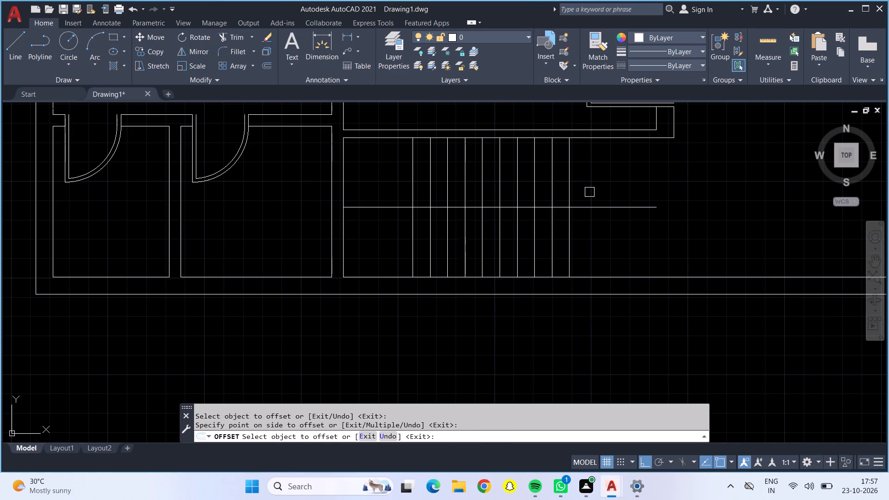
{"action": "left_click", "coordinate": [573, 192]}
{"action": "left_click", "coordinate": [614, 200]}
{"action": "left_click_drag", "start_coordinate": [588, 195], "coordinate": [593, 195]}
{"action": "left_click", "coordinate": [631, 195]}
{"action": "key", "text": "Escape"}
Trim the three easternmost tread lines between the staircase's middle line and the wall to the north.
{"action": "left_click", "coordinate": [237, 37]}
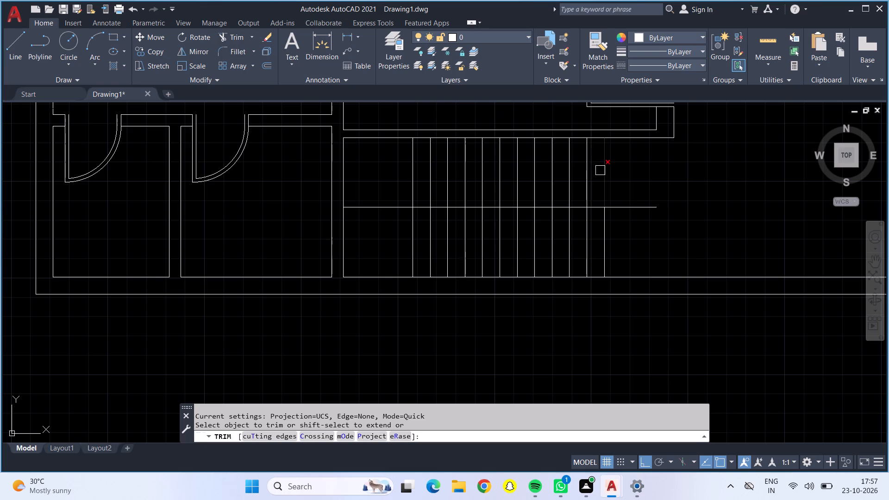
{"action": "left_click", "coordinate": [608, 176]}
{"action": "left_click", "coordinate": [589, 173]}
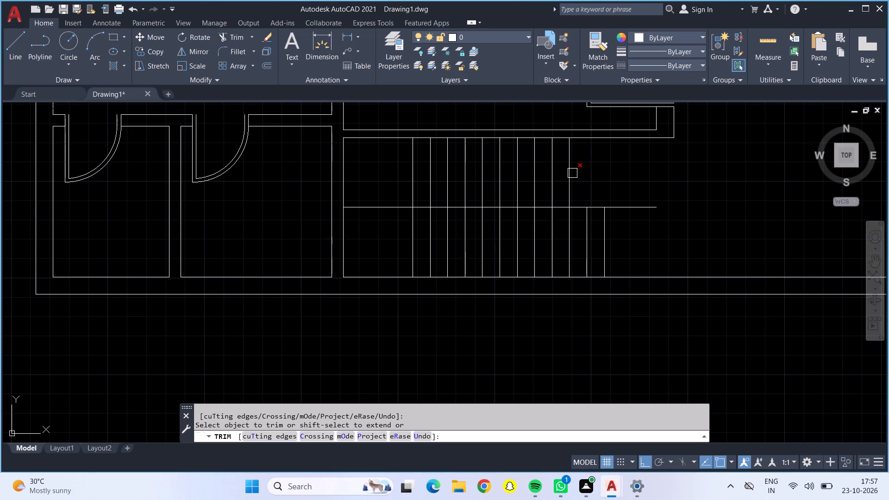
{"action": "left_click", "coordinate": [572, 173]}
In the middle floor plan's staircase, trim the three easternmost tread lines north of the flight divider.
{"action": "scroll", "coordinate": [613, 254], "scroll_direction": "down", "scroll_amount": 2}
{"action": "middle_click_drag", "start_coordinate": [91, 325], "coordinate": [96, 325]}
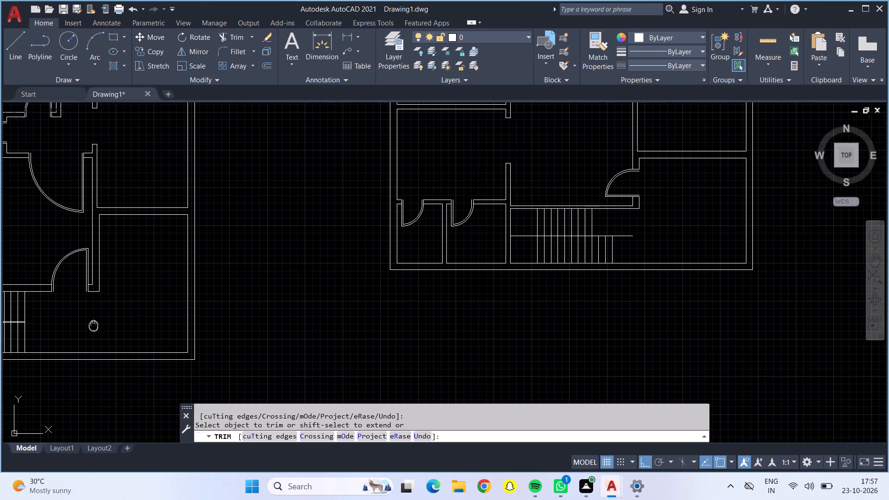
{"action": "middle_click_drag", "start_coordinate": [96, 325], "coordinate": [311, 309]}
{"action": "scroll", "coordinate": [249, 304], "scroll_direction": "up", "scroll_amount": 2}
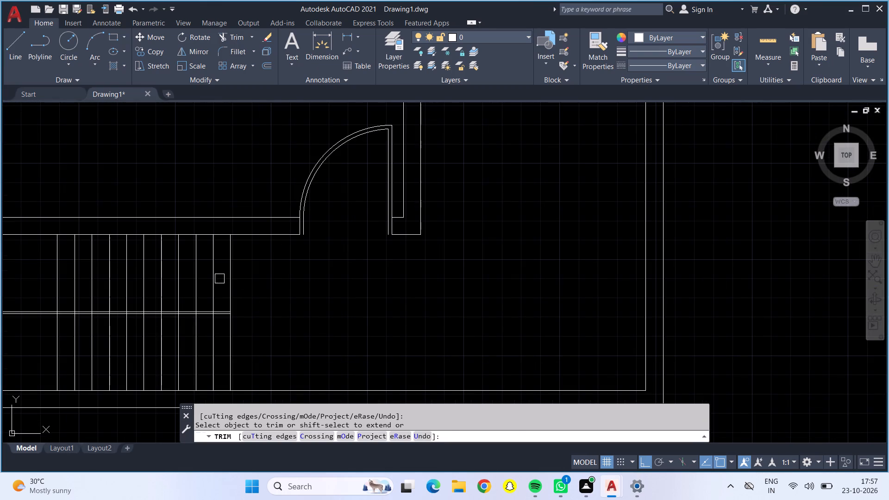
{"action": "left_click", "coordinate": [230, 282]}
{"action": "left_click", "coordinate": [214, 282]}
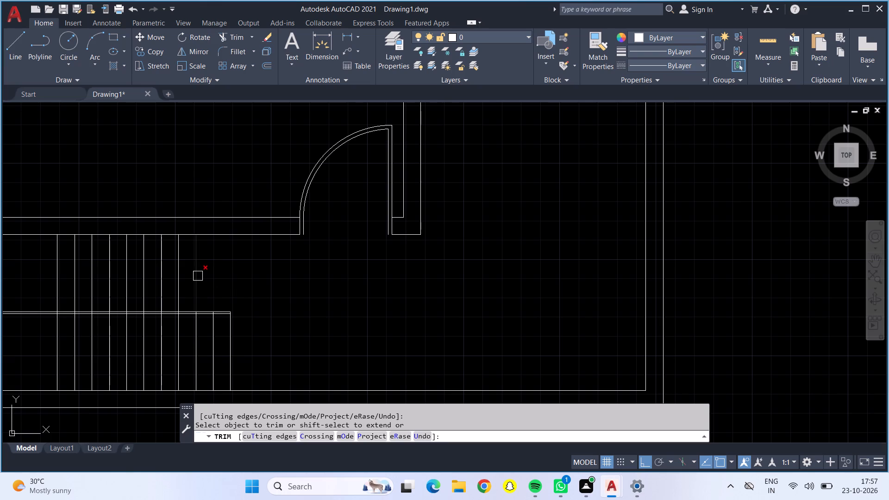
{"action": "left_click", "coordinate": [198, 276]}
In the westernmost floor plan's staircase, trim the three westernmost tread lines south of the middle line.
{"action": "scroll", "coordinate": [278, 287], "scroll_direction": "down", "scroll_amount": 4}
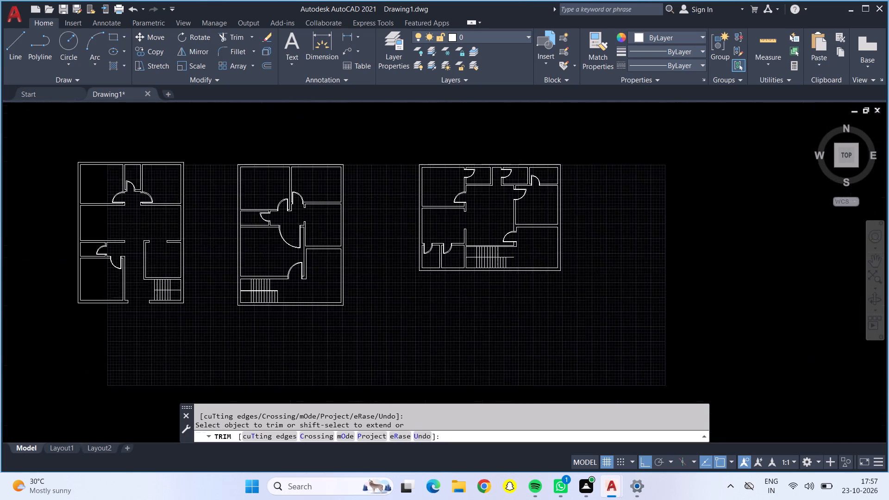
{"action": "scroll", "coordinate": [153, 291], "scroll_direction": "up", "scroll_amount": 5}
{"action": "left_click", "coordinate": [125, 331]}
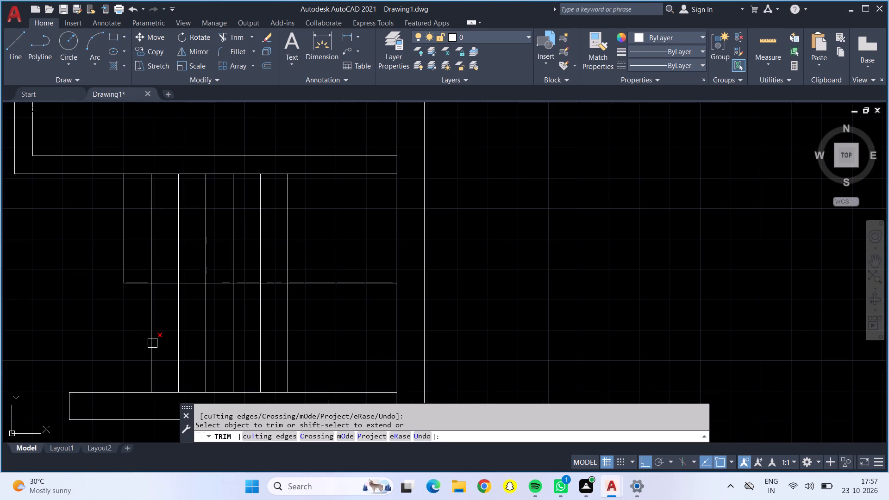
{"action": "left_click", "coordinate": [152, 343]}
{"action": "left_click", "coordinate": [175, 347]}
Undo the last trim made in the westernmost floor plan's staircase and end the Trim command.
{"action": "key", "text": "ctrl+z"}
{"action": "scroll", "coordinate": [194, 350], "scroll_direction": "down", "scroll_amount": 3}
{"action": "scroll", "coordinate": [283, 317], "scroll_direction": "down", "scroll_amount": 1}
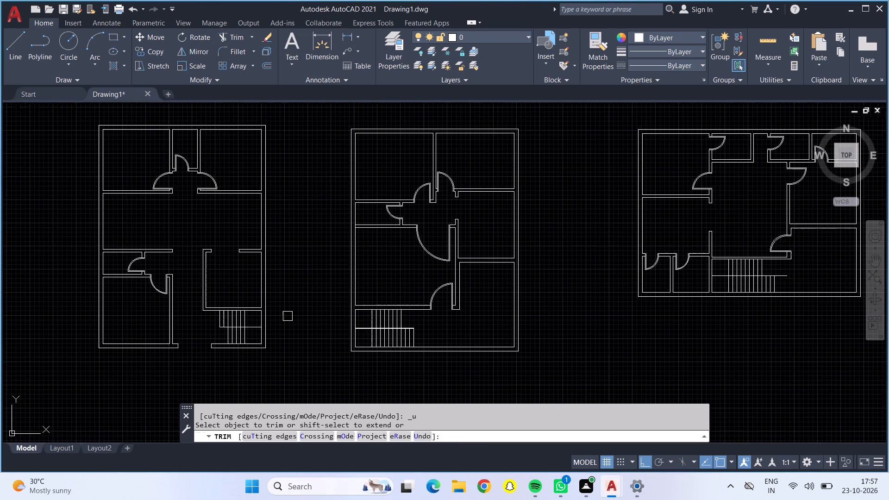
{"action": "scroll", "coordinate": [295, 316], "scroll_direction": "down", "scroll_amount": 1}
{"action": "middle_click_drag", "start_coordinate": [295, 316], "coordinate": [247, 307]}
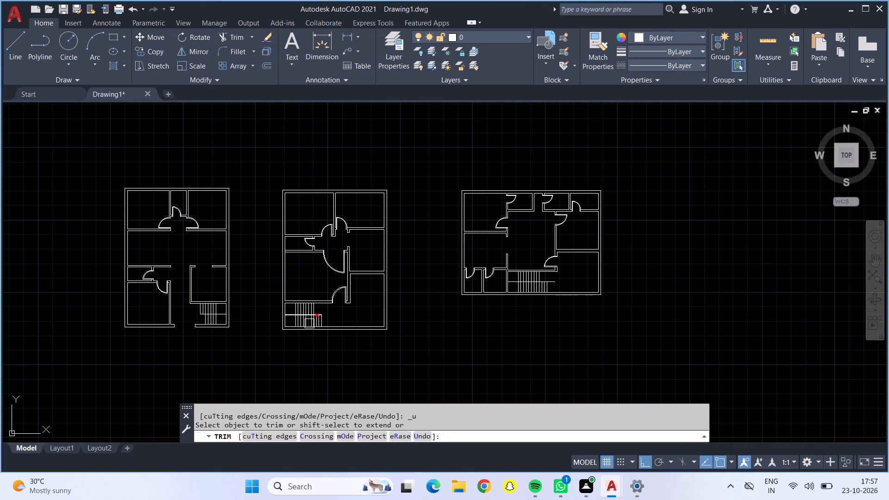
{"action": "key", "text": "Escape"}
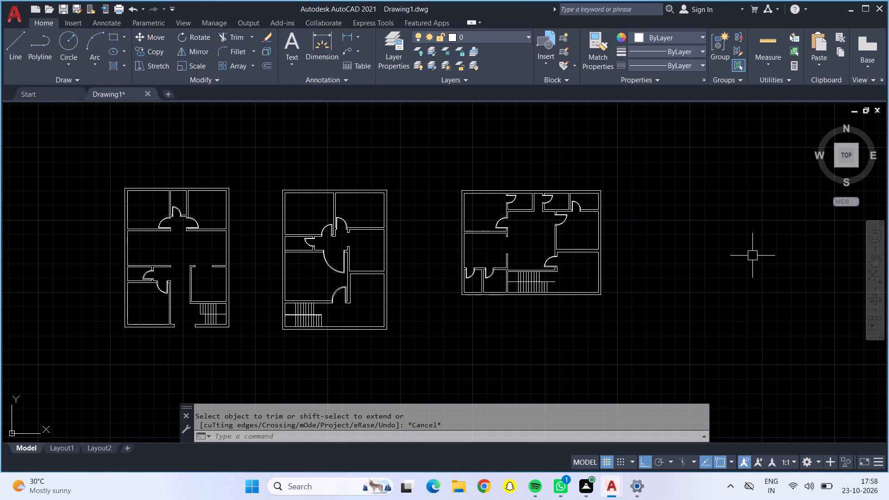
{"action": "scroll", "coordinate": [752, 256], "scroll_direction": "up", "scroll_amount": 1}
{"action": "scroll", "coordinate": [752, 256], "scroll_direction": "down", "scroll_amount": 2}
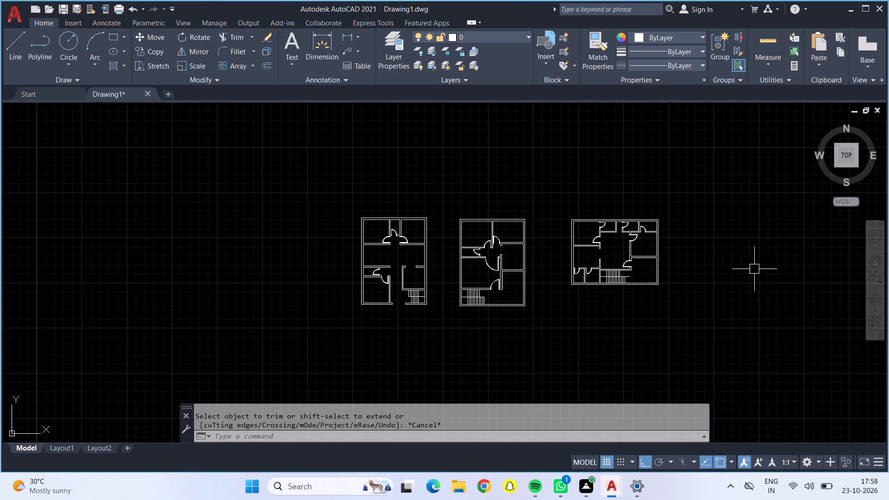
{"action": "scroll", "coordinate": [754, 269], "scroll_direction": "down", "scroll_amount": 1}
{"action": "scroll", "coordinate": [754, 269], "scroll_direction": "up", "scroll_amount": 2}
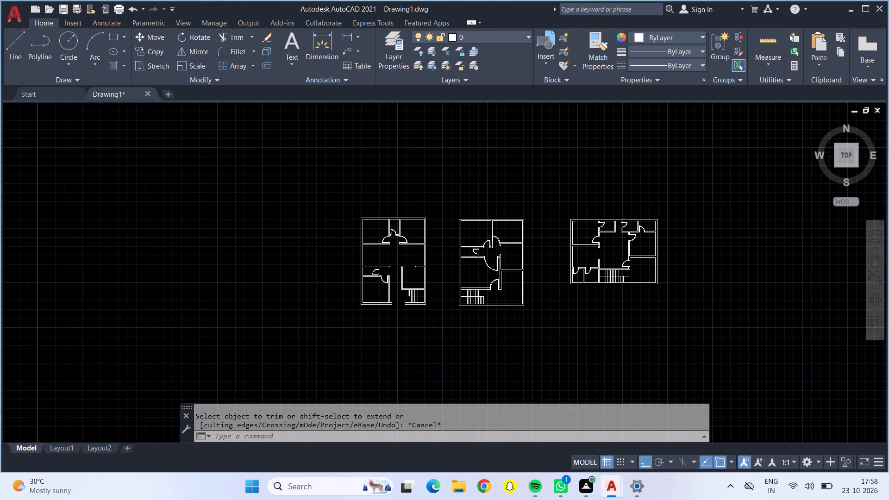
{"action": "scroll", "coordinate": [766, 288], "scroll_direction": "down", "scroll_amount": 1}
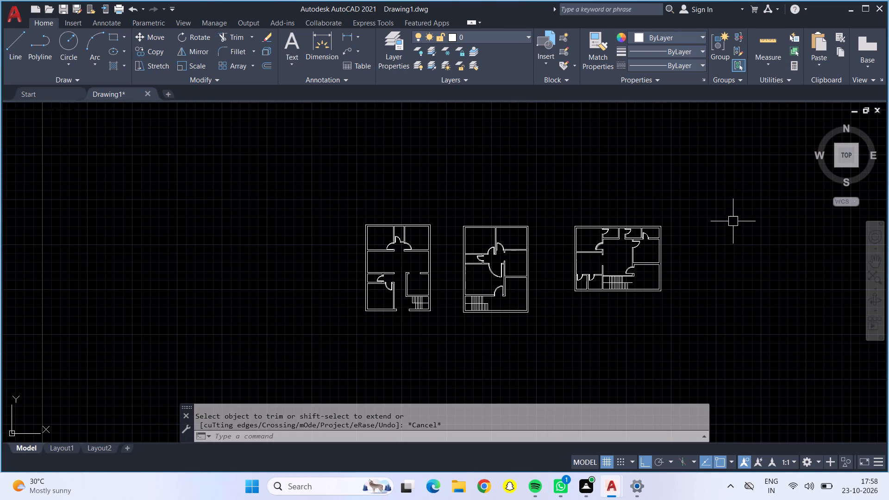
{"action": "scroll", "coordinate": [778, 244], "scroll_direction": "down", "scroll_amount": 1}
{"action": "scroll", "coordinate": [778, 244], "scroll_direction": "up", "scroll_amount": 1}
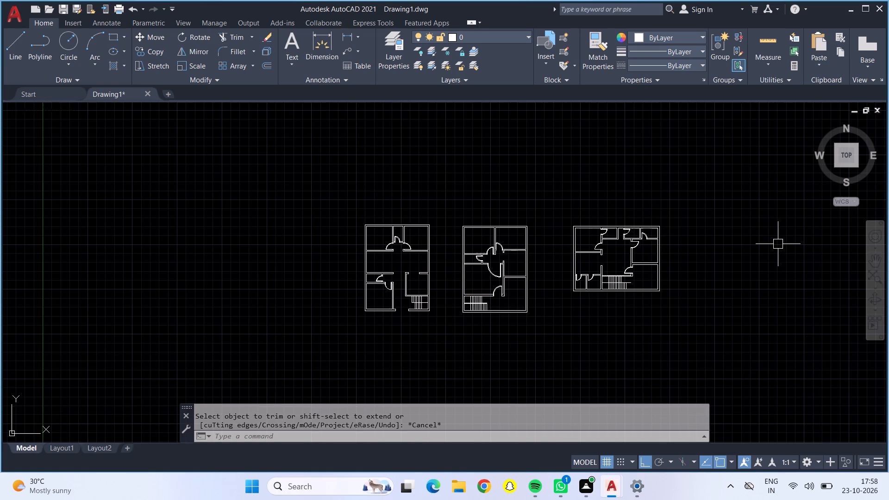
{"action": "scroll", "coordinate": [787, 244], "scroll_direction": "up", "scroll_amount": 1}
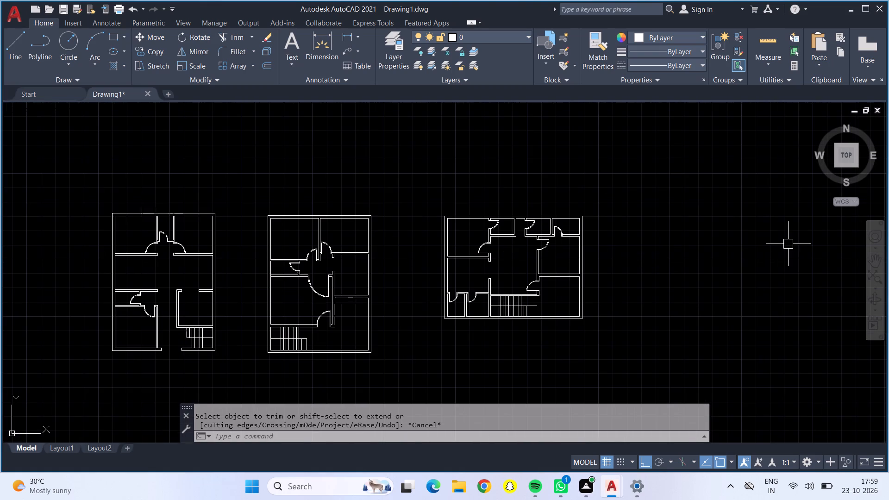
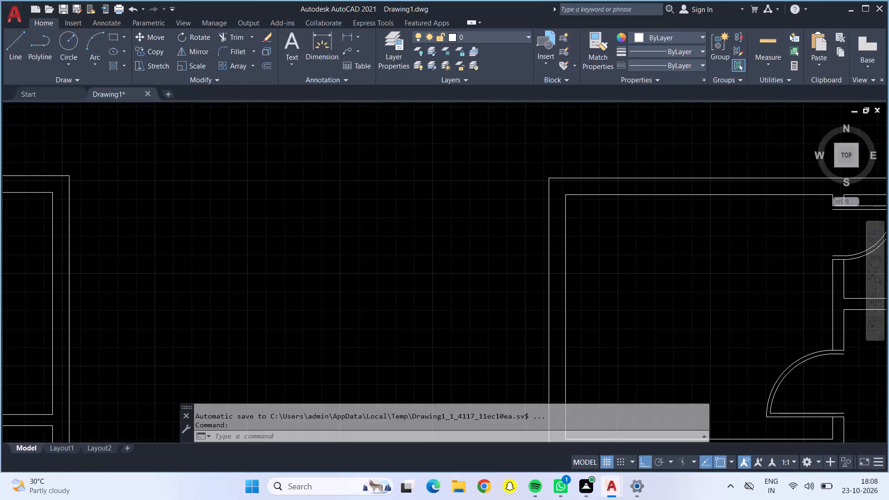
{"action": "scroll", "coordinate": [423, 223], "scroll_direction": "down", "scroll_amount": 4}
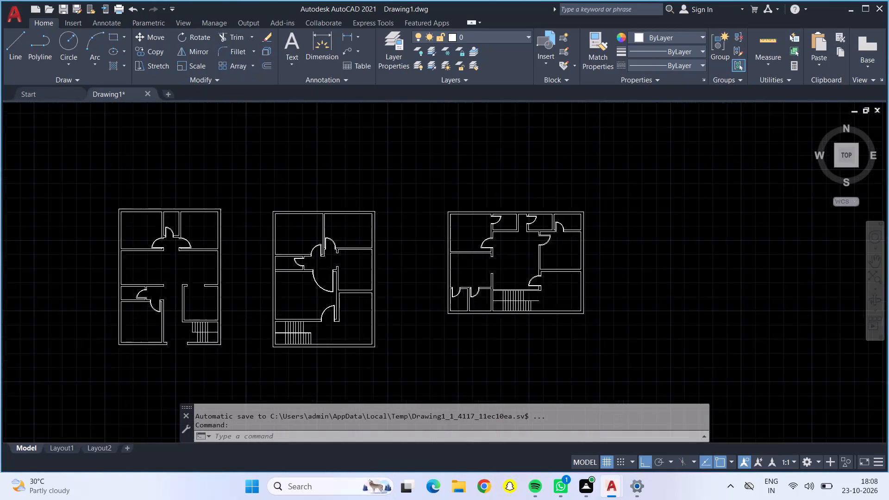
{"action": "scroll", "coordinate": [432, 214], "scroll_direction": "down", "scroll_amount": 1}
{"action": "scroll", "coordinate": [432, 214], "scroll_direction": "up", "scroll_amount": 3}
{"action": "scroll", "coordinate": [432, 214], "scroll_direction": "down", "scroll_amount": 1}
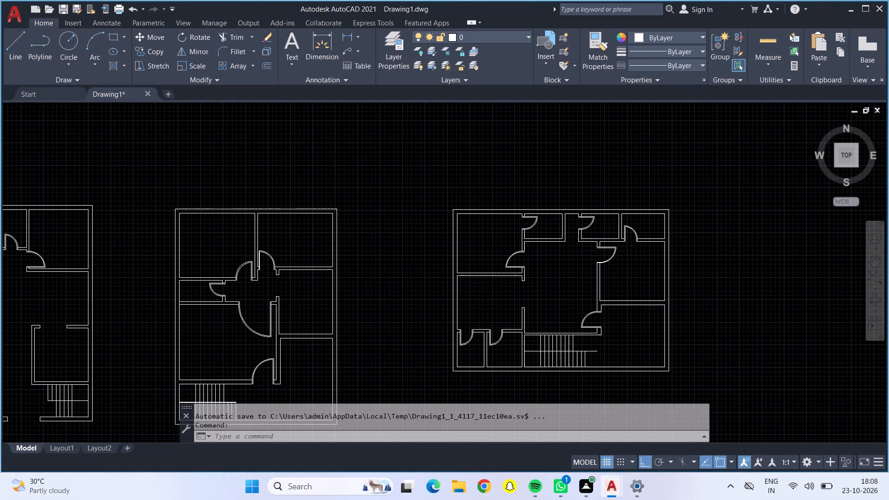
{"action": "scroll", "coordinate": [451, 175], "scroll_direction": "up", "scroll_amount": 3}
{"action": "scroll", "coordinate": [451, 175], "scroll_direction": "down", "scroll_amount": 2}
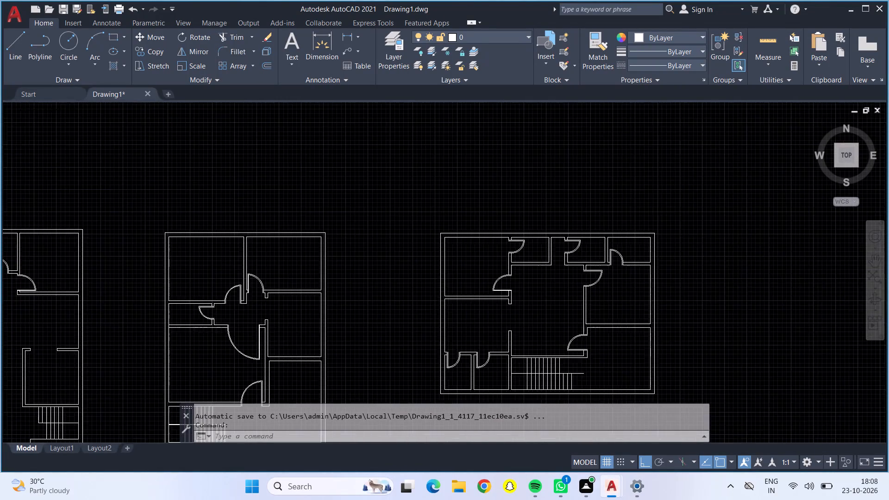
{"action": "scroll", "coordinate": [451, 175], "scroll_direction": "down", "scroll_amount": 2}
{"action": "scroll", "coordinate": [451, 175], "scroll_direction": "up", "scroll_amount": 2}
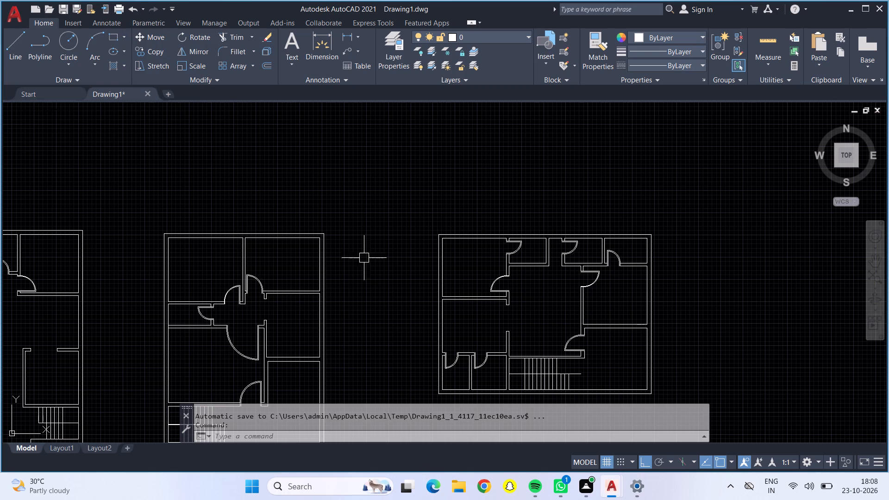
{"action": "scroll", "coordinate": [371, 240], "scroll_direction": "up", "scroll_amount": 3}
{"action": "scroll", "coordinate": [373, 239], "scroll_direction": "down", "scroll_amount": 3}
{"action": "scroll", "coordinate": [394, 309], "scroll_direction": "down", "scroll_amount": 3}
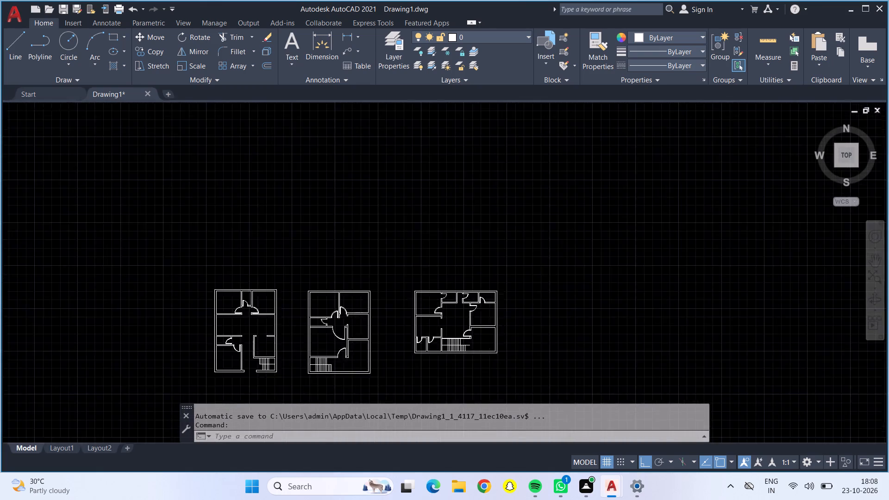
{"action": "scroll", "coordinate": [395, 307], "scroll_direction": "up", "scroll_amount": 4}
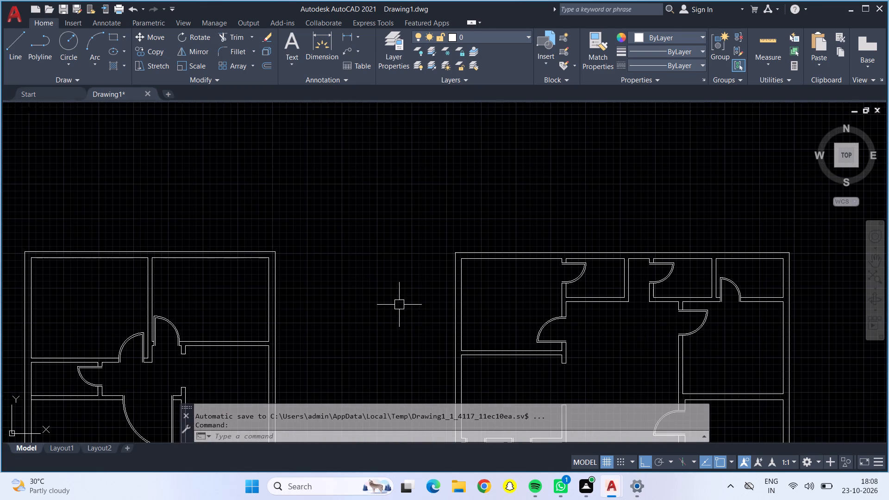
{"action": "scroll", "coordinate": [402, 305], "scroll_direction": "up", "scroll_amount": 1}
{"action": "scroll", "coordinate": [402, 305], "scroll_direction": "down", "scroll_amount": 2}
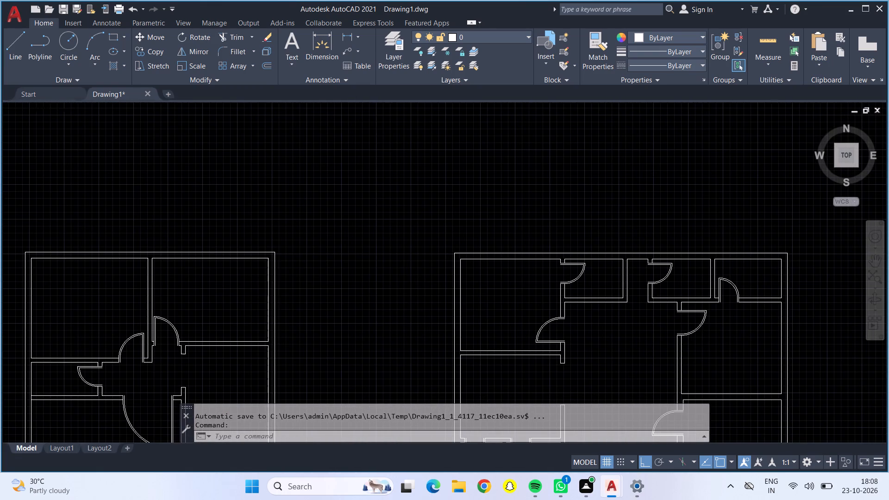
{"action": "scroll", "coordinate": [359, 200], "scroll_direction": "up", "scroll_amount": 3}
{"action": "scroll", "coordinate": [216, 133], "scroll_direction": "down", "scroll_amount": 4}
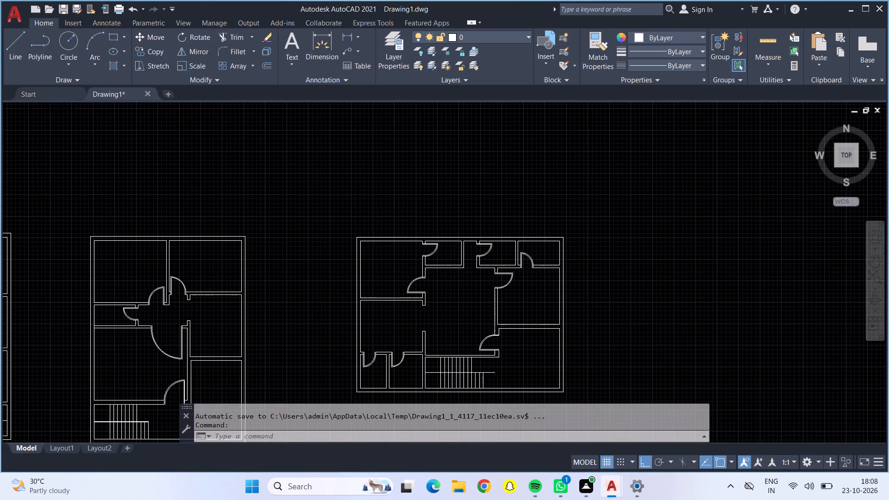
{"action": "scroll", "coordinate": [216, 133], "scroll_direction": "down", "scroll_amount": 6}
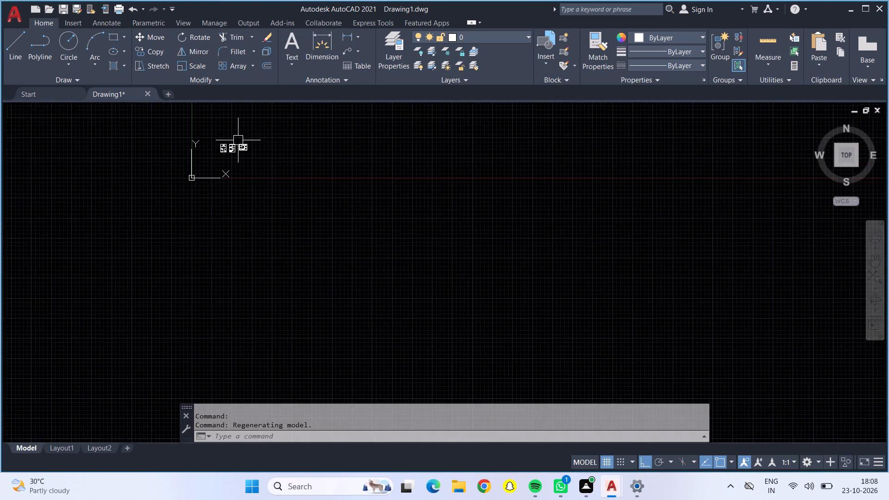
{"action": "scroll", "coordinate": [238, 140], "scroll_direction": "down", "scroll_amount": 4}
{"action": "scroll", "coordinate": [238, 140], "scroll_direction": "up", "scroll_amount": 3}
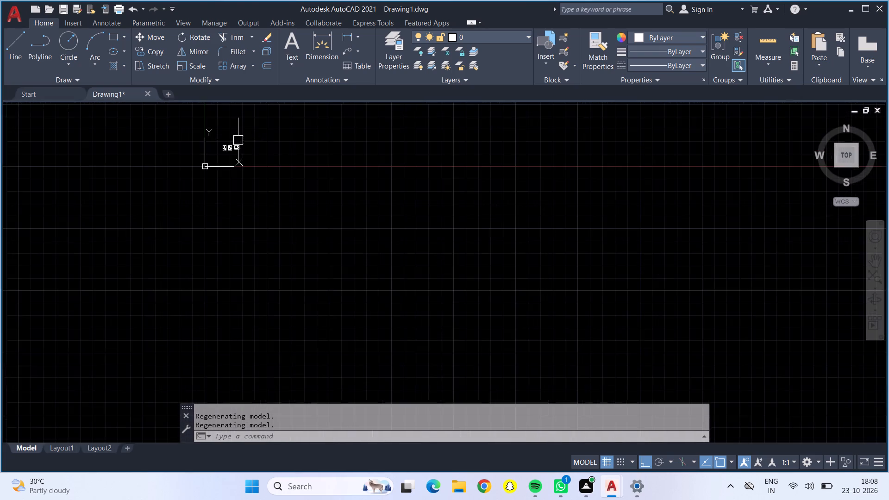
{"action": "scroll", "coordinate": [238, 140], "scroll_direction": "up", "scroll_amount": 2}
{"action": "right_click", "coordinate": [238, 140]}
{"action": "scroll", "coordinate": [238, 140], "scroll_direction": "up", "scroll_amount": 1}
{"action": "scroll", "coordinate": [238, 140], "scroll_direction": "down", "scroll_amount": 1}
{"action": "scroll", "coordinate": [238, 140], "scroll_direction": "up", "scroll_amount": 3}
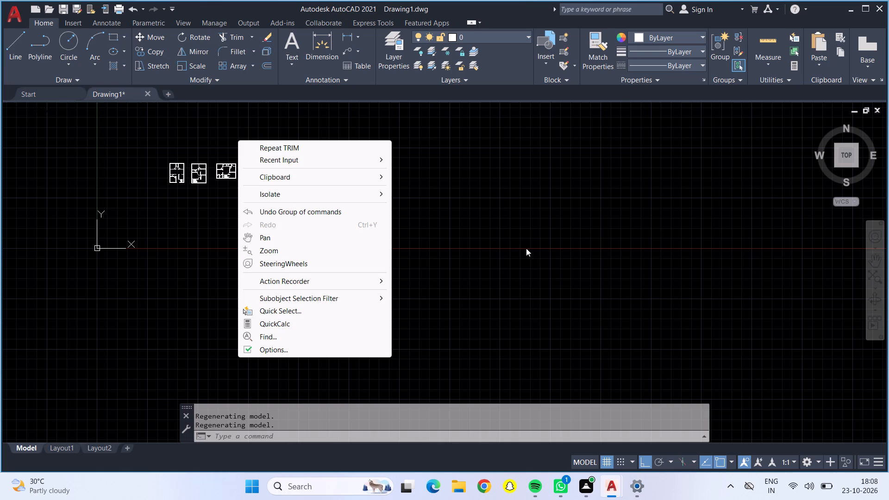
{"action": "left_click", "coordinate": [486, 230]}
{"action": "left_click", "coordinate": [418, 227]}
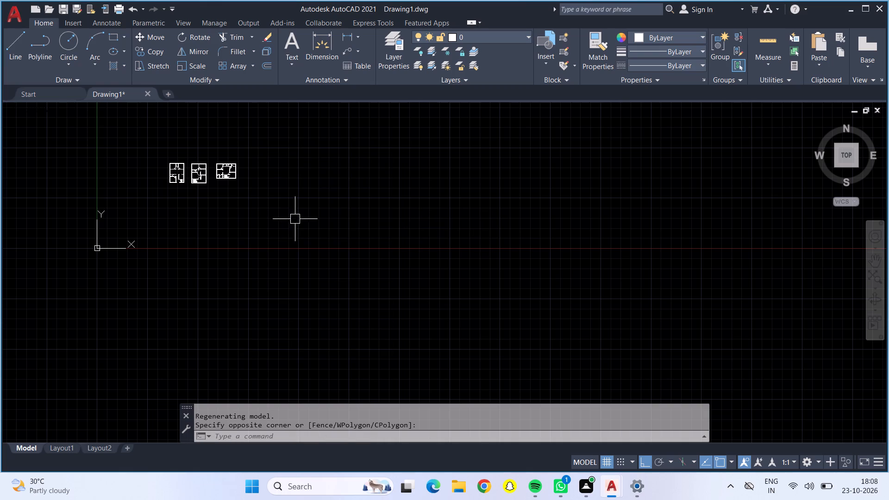
Review the three floor plans side by side, including their walls, doors and trimmed staircases.
{"action": "scroll", "coordinate": [170, 164], "scroll_direction": "up", "scroll_amount": 2}
{"action": "scroll", "coordinate": [257, 250], "scroll_direction": "up", "scroll_amount": 2}
{"action": "middle_click_drag", "start_coordinate": [257, 250], "coordinate": [288, 280]}
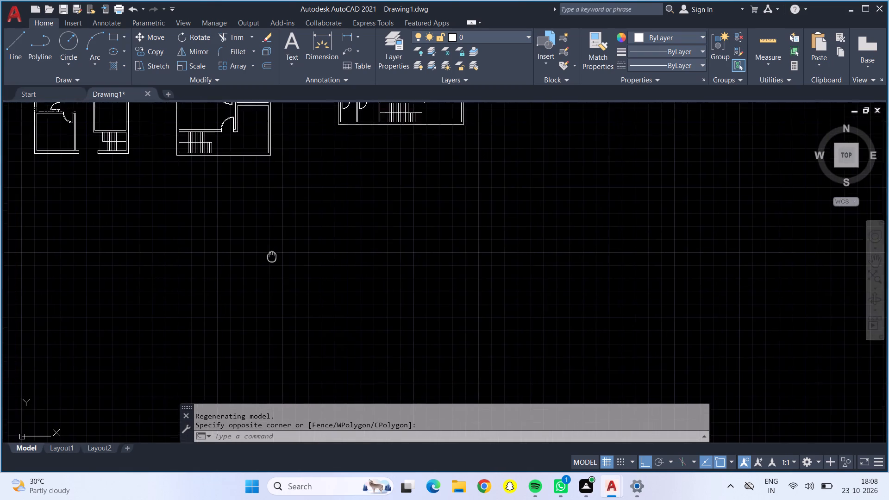
{"action": "middle_click_drag", "start_coordinate": [288, 280], "coordinate": [390, 426]}
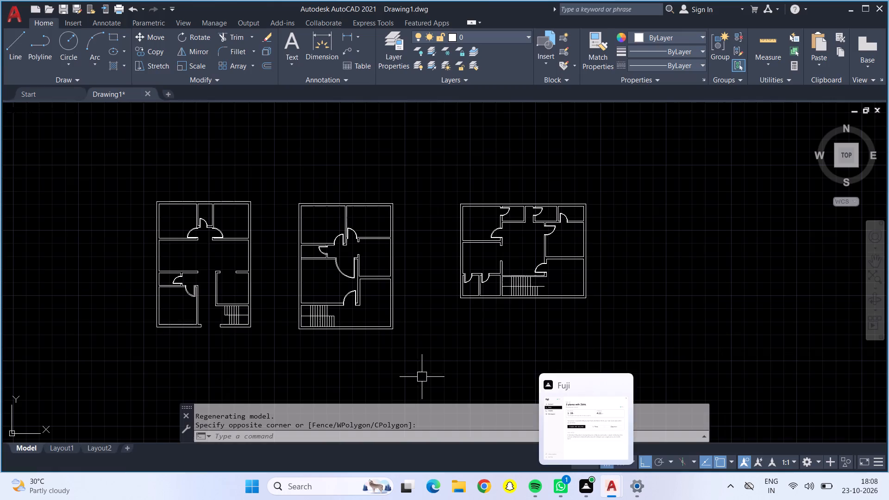
{"action": "scroll", "coordinate": [415, 308], "scroll_direction": "up", "scroll_amount": 1}
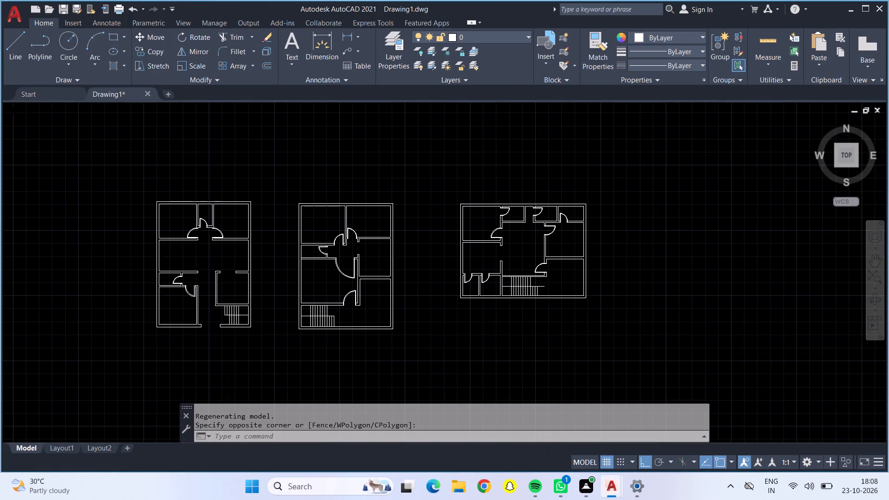
{"action": "middle_click_drag", "start_coordinate": [417, 309], "coordinate": [503, 333]}
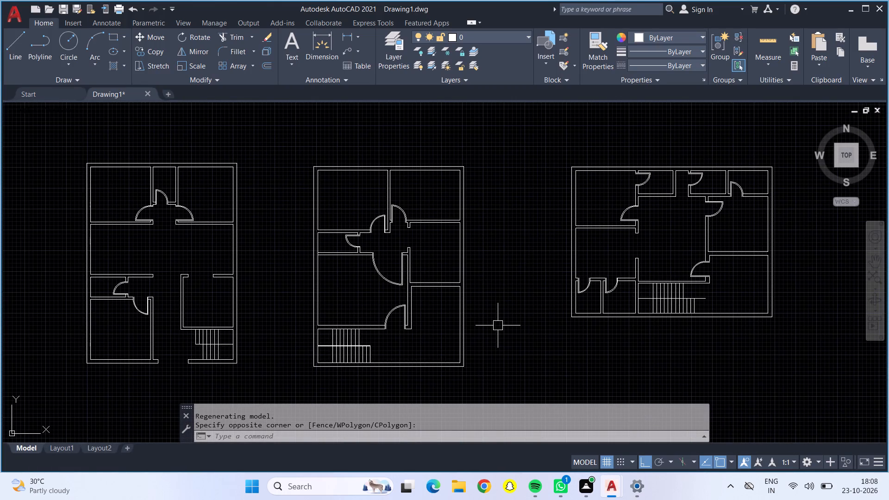
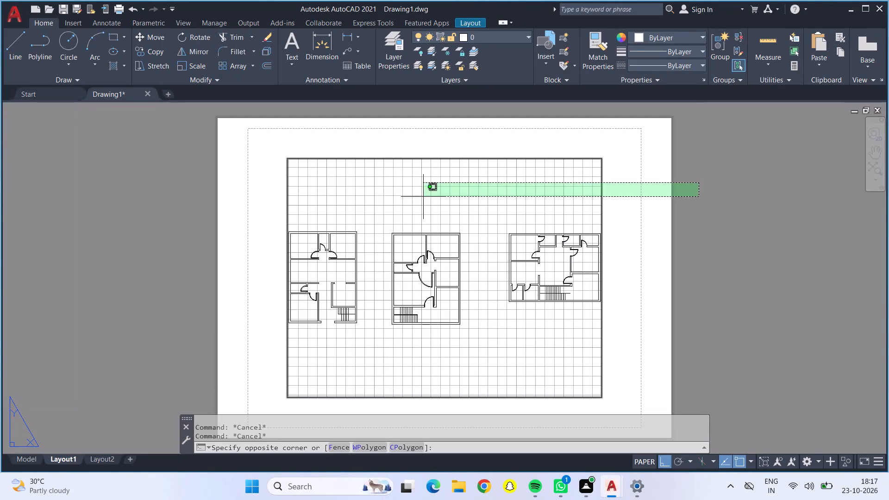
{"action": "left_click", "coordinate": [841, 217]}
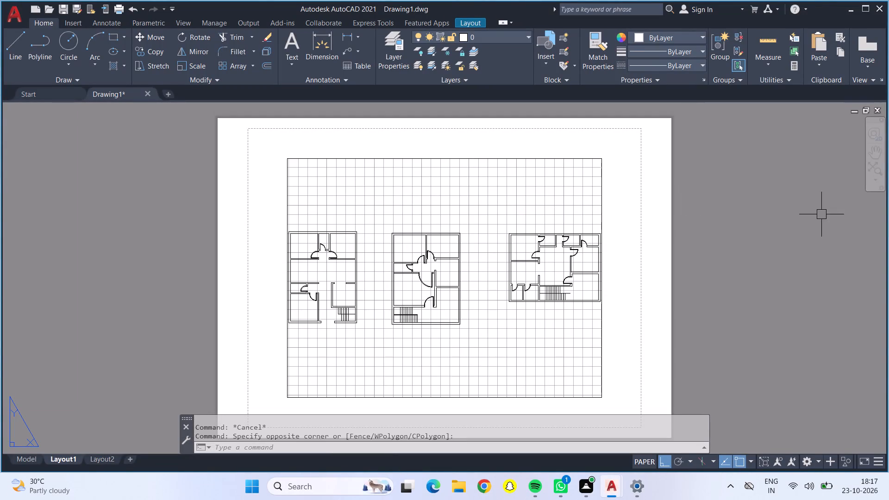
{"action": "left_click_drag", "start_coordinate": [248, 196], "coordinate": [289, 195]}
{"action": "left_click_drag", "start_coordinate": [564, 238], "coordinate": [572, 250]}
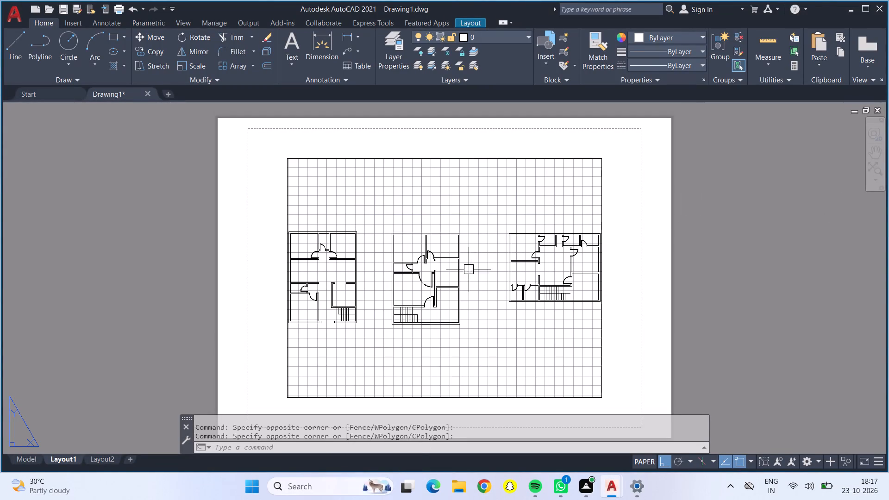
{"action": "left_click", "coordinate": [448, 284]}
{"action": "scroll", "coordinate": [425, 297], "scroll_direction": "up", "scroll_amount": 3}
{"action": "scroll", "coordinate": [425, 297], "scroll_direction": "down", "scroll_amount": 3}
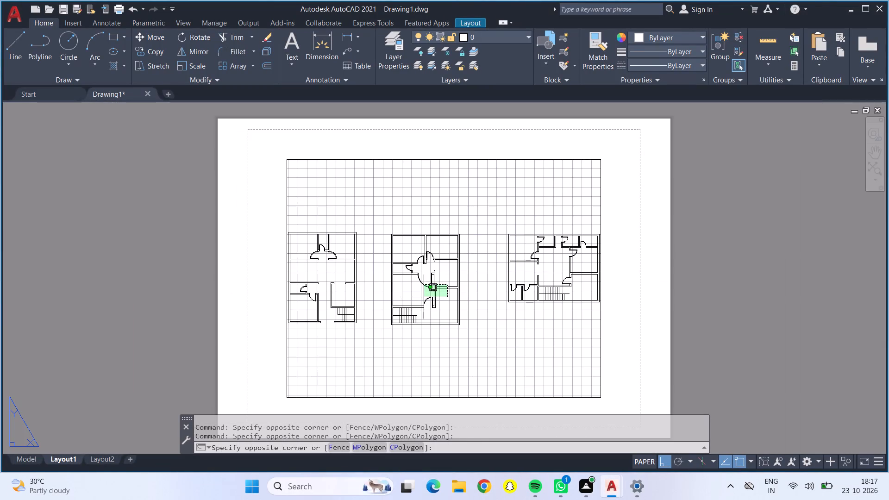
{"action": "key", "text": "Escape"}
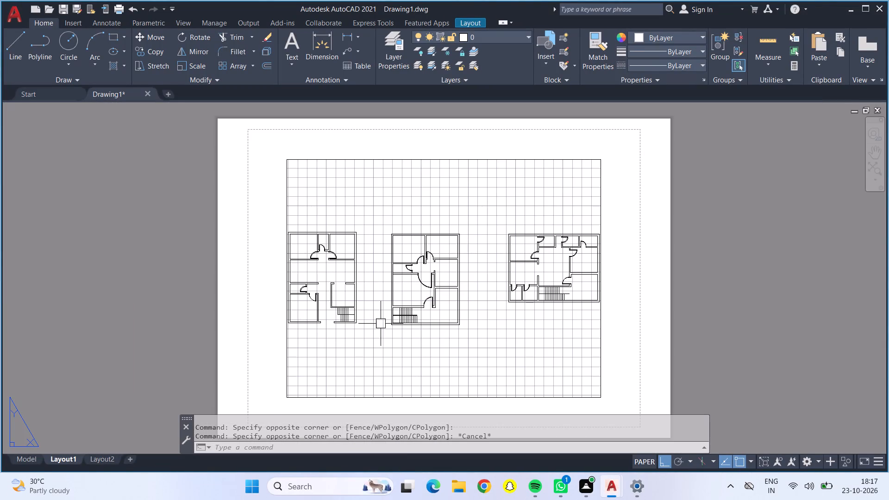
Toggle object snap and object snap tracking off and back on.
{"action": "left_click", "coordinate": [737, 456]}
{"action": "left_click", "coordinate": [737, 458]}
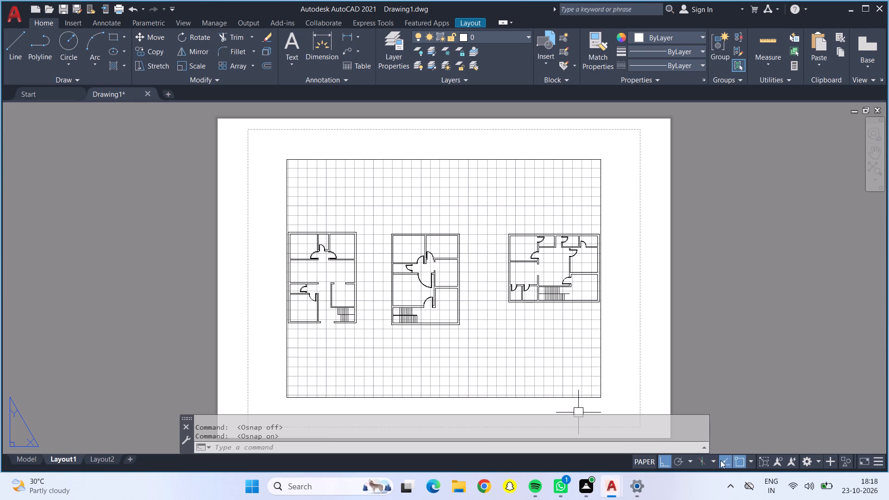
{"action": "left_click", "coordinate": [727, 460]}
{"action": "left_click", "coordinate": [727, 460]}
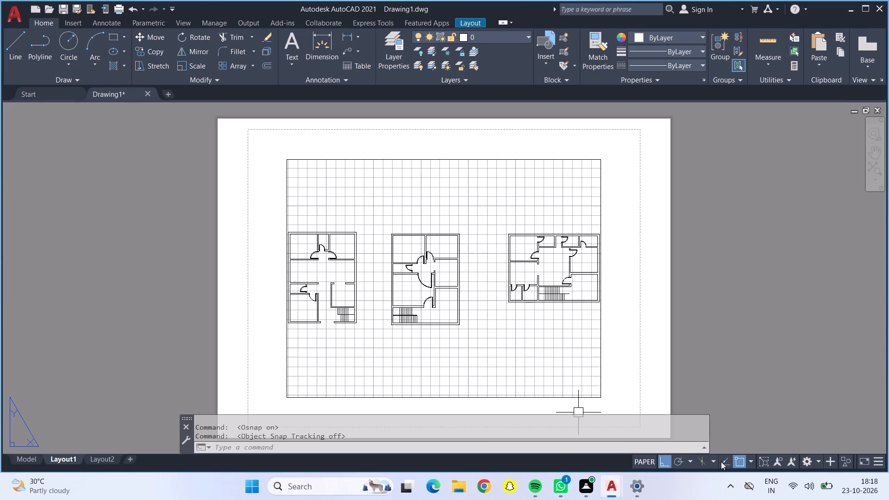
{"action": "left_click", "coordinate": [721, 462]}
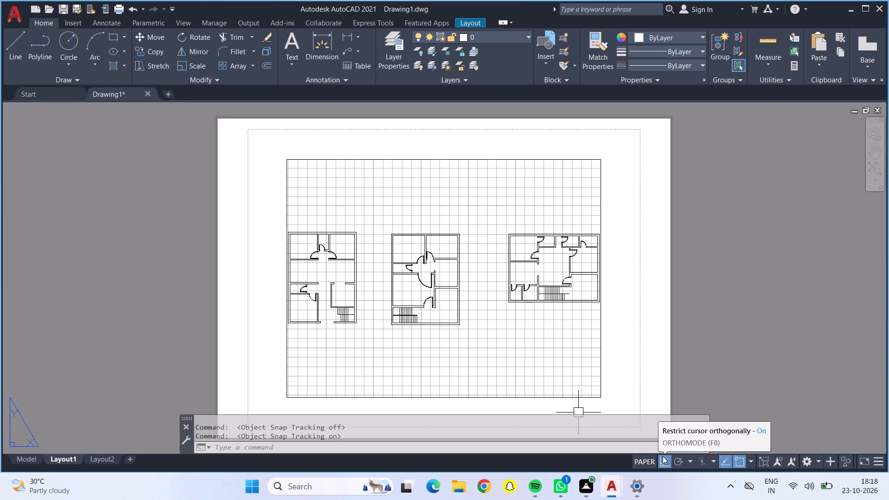
Look through the drafting, system and selection options and the drawing window colours for 2D model space.
{"action": "type", "text": "op"}
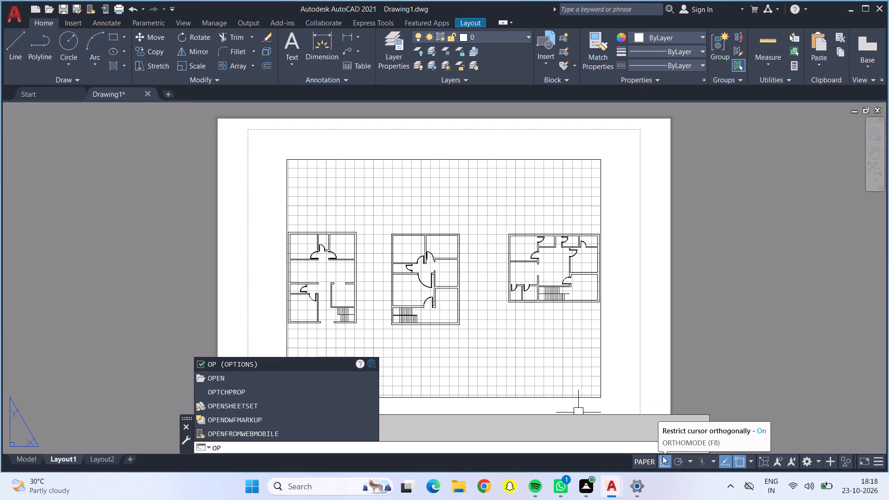
{"action": "key", "text": "Return"}
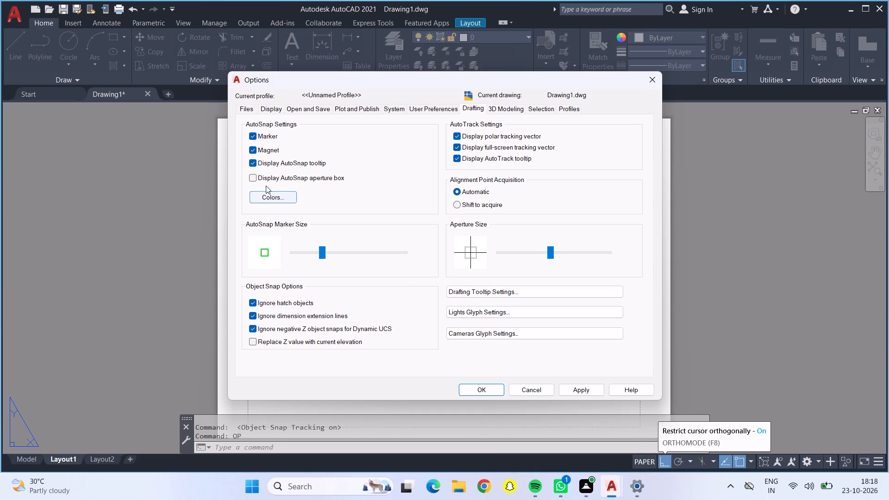
{"action": "left_click", "coordinate": [471, 106]}
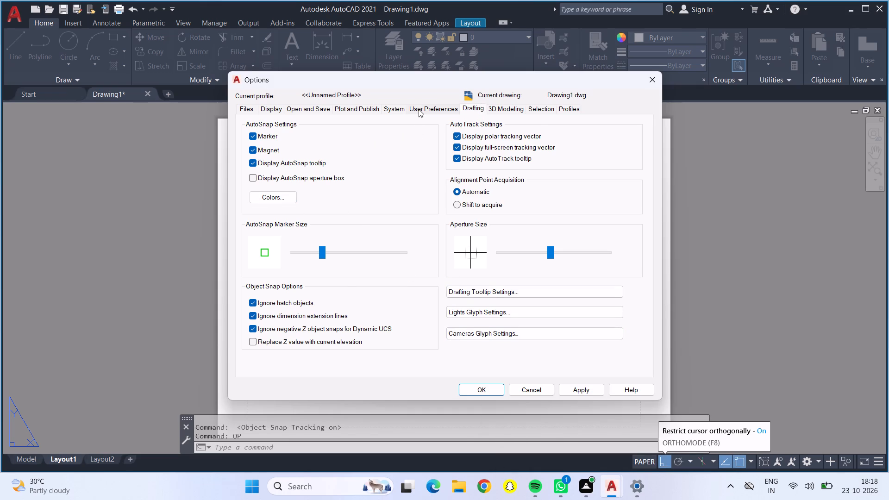
{"action": "left_click", "coordinate": [420, 109]}
{"action": "left_click", "coordinate": [384, 108]}
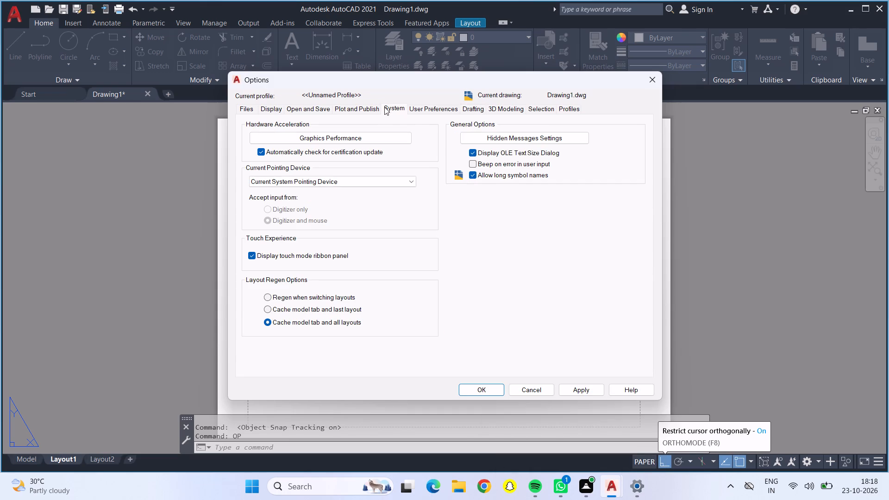
{"action": "left_click", "coordinate": [546, 106]}
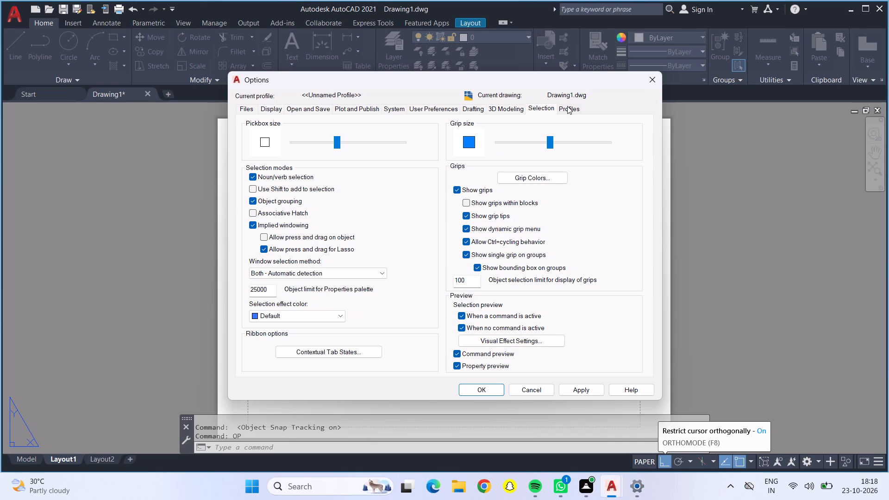
{"action": "left_click", "coordinate": [566, 109]}
{"action": "left_click", "coordinate": [533, 109]}
{"action": "left_click", "coordinate": [476, 110]}
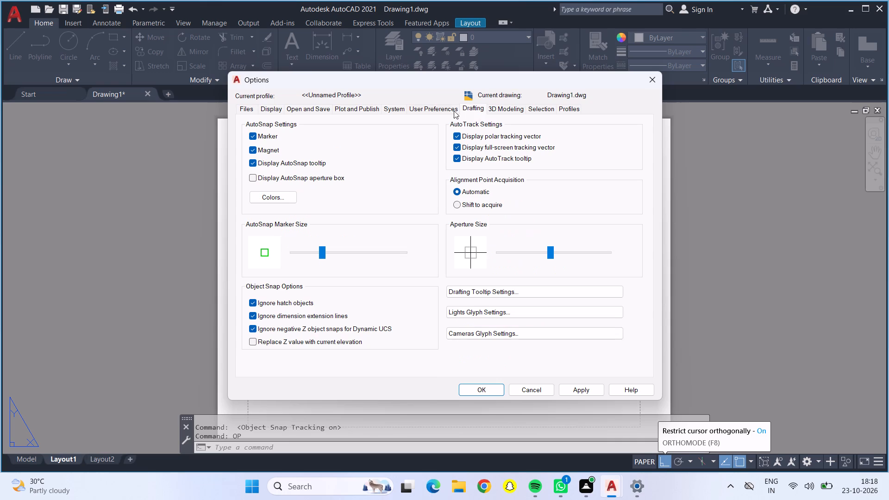
{"action": "left_click", "coordinate": [275, 200]}
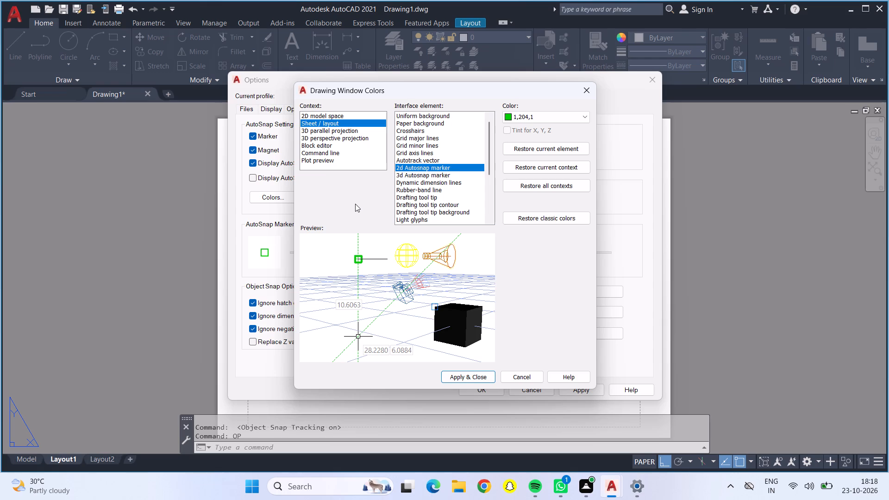
{"action": "left_click", "coordinate": [351, 109]}
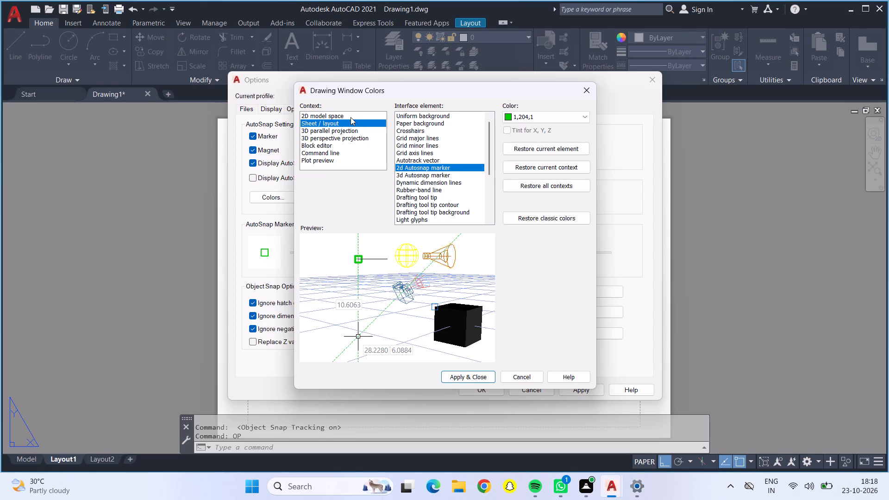
{"action": "left_click", "coordinate": [351, 117]}
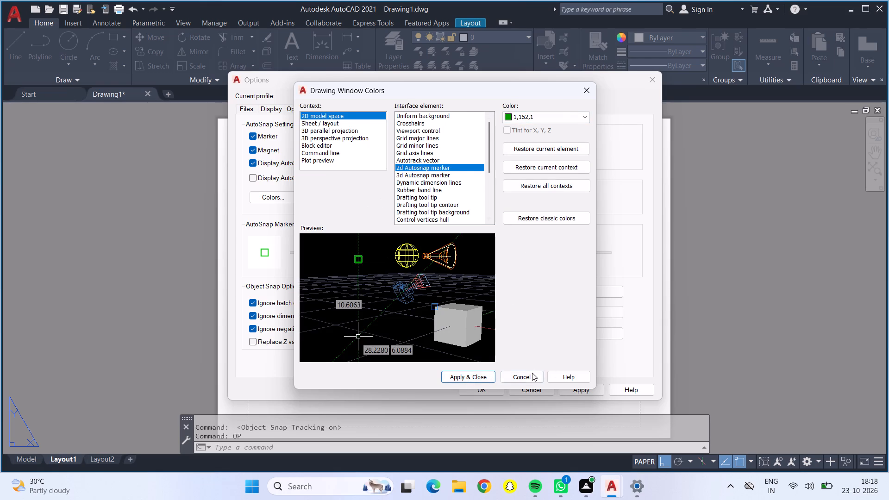
{"action": "left_click", "coordinate": [476, 377]}
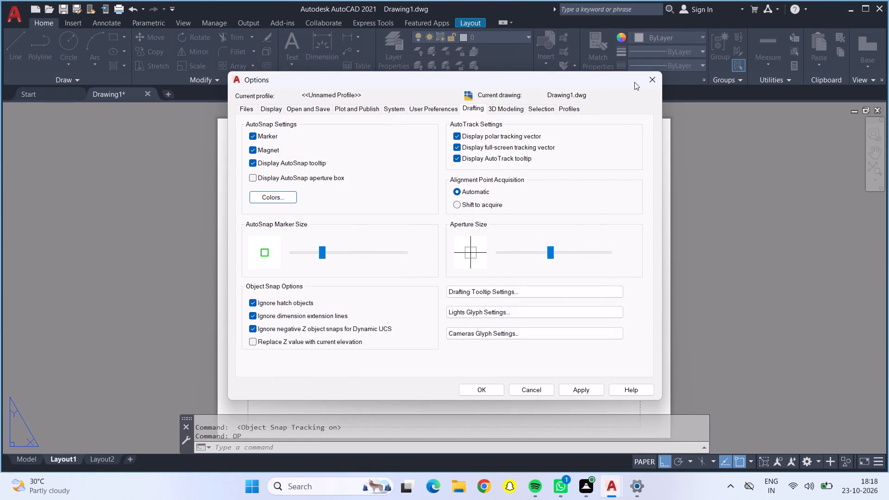
{"action": "left_click", "coordinate": [653, 81]}
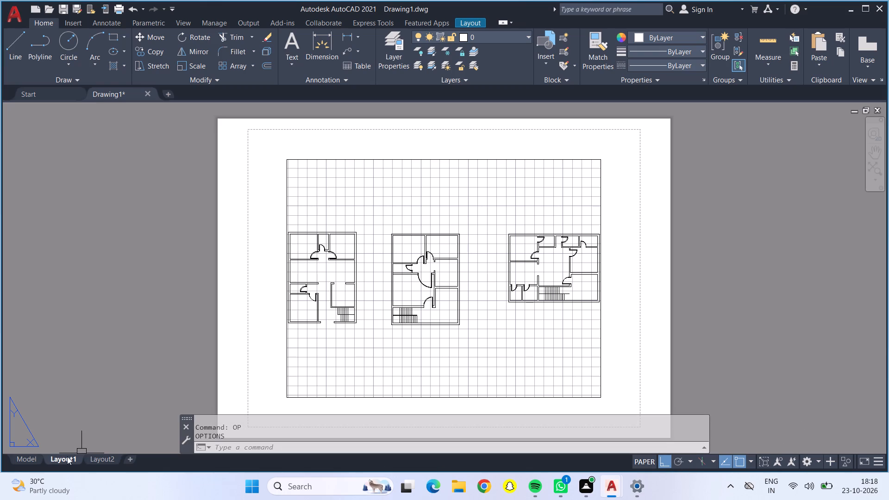
Switch from the paper layout to model space.
{"action": "left_click", "coordinate": [27, 454]}
{"action": "left_click", "coordinate": [35, 460]}
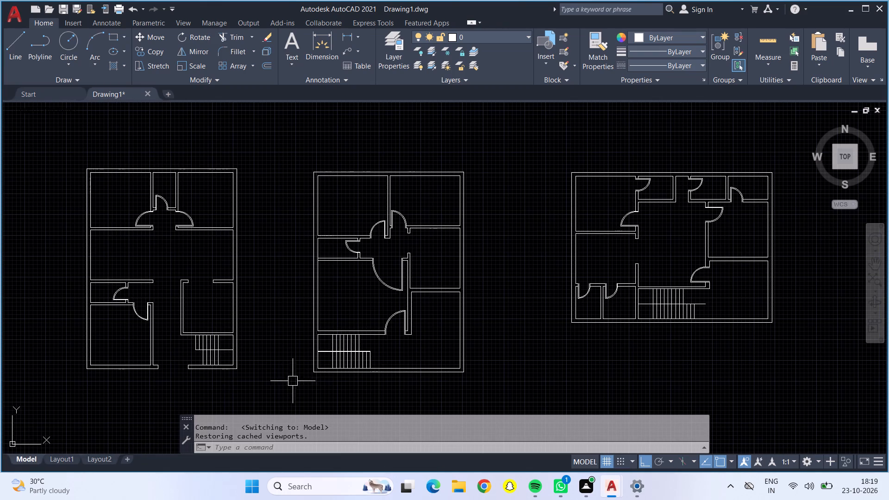
Dimension the overall width of the leftmost floor plan along its top outer wall, placing the dimension line 3' above it.
{"action": "middle_click_drag", "start_coordinate": [280, 256], "coordinate": [274, 290]}
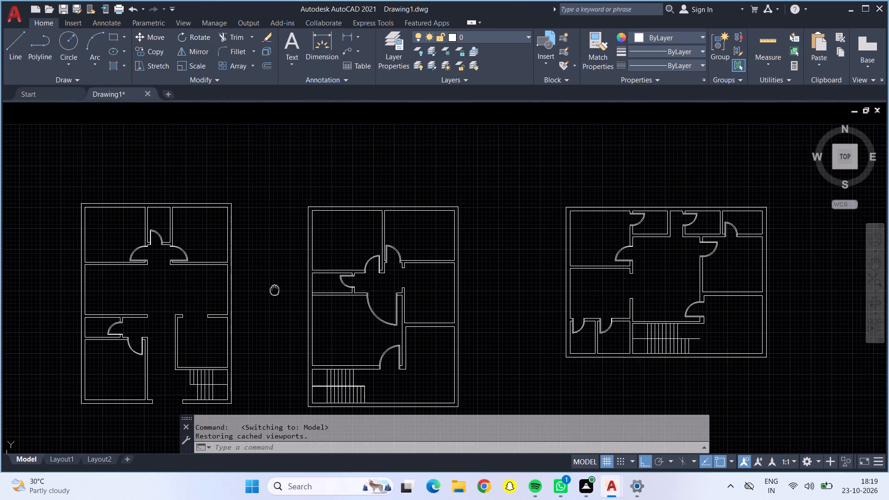
{"action": "middle_click_drag", "start_coordinate": [274, 290], "coordinate": [239, 262]}
{"action": "key", "text": "Escape"}
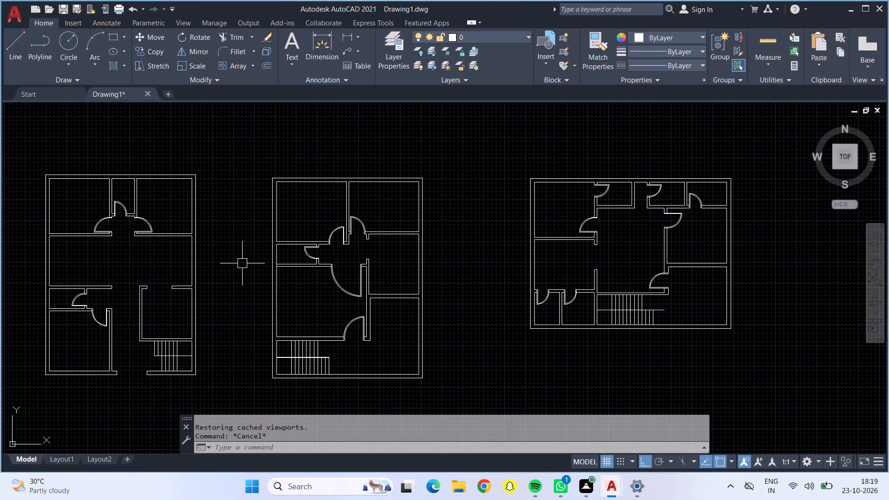
{"action": "key", "text": "Escape"}
{"action": "key", "text": "Escape"}
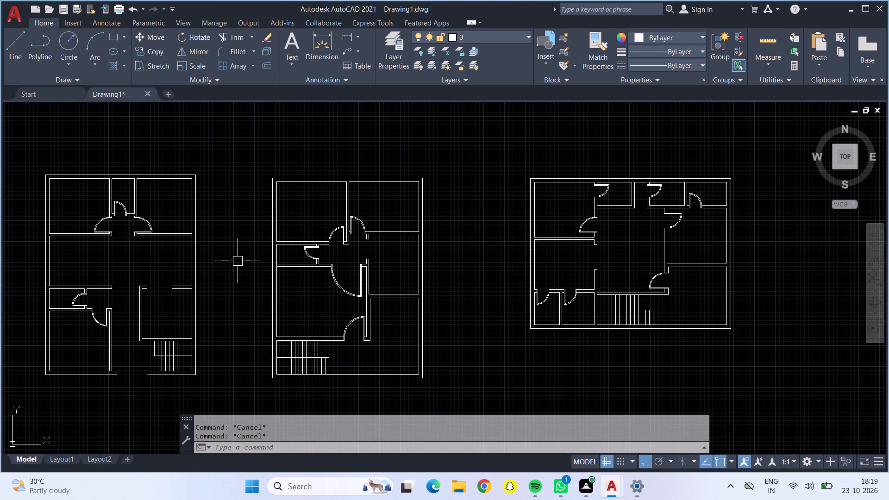
{"action": "middle_click_drag", "start_coordinate": [238, 261], "coordinate": [240, 265]}
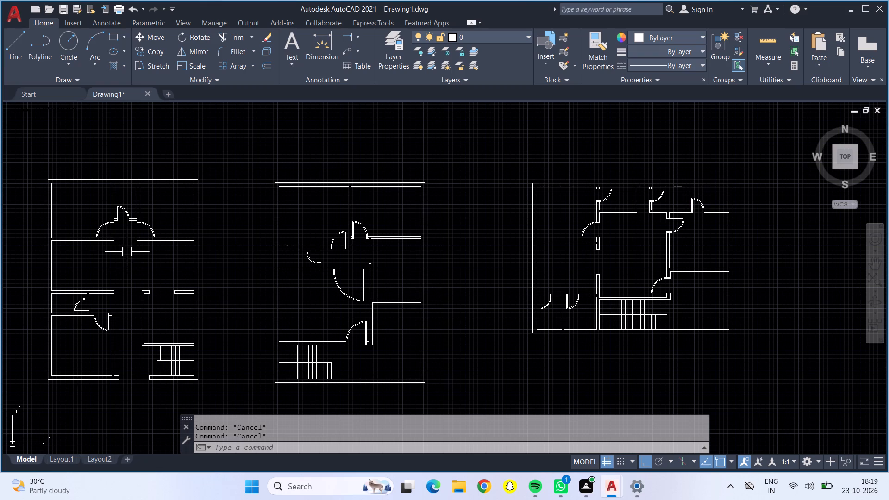
{"action": "middle_click_drag", "start_coordinate": [128, 252], "coordinate": [198, 254]}
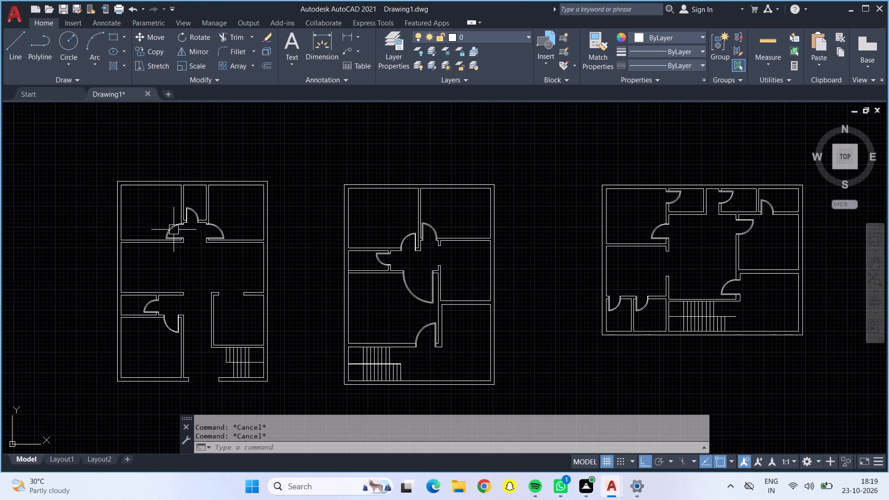
{"action": "left_click", "coordinate": [325, 43]}
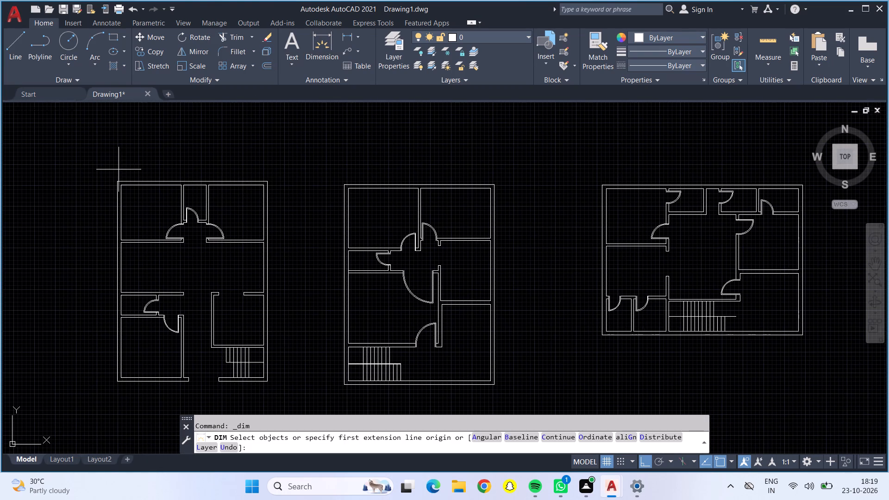
{"action": "left_click", "coordinate": [117, 181]}
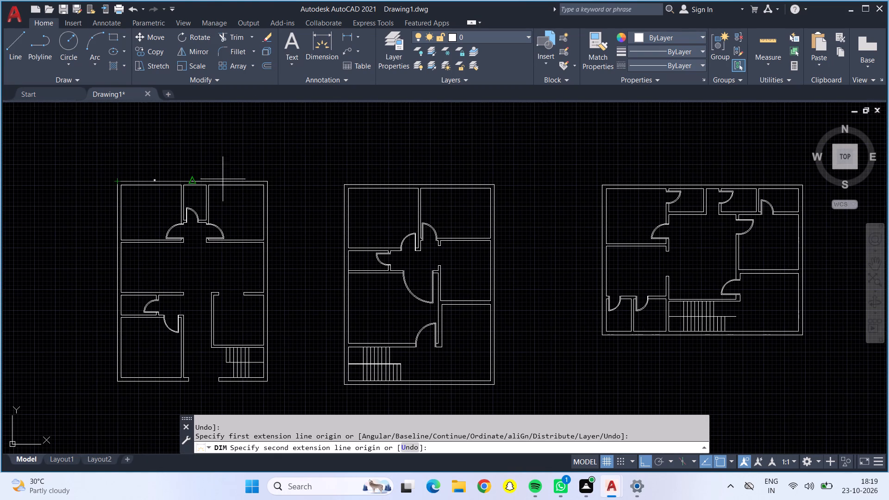
{"action": "left_click", "coordinate": [268, 181]}
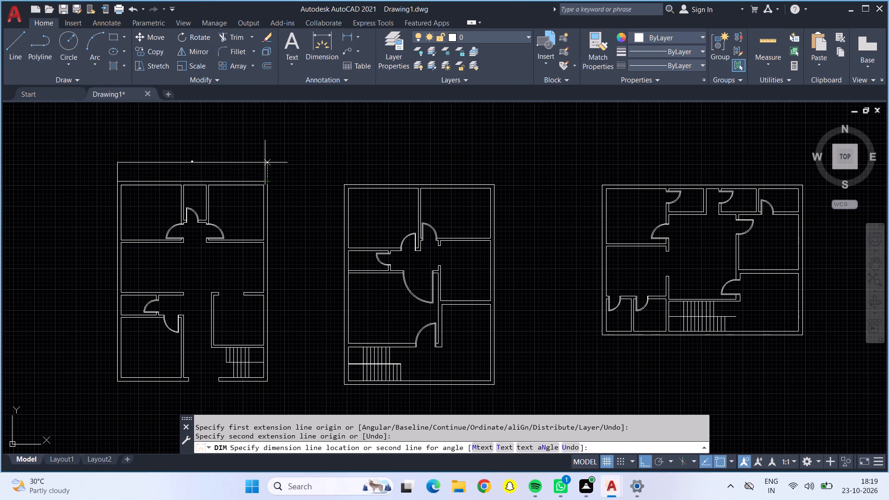
{"action": "type", "text": "3'"}
{"action": "key", "text": "Return"}
{"action": "key", "text": "Escape"}
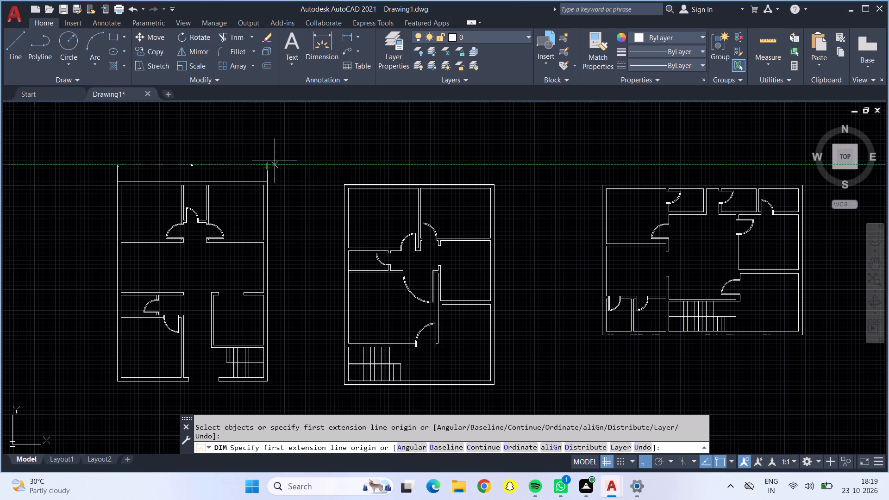
Dimension the overall width of the middle floor plan along its top outer wall, with the dimension line 3' above it.
{"action": "left_click", "coordinate": [321, 44]}
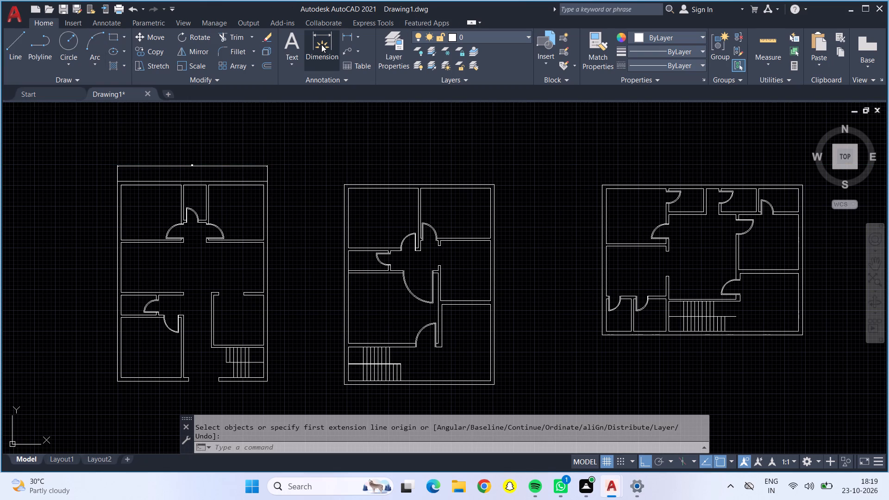
{"action": "left_click", "coordinate": [344, 187]}
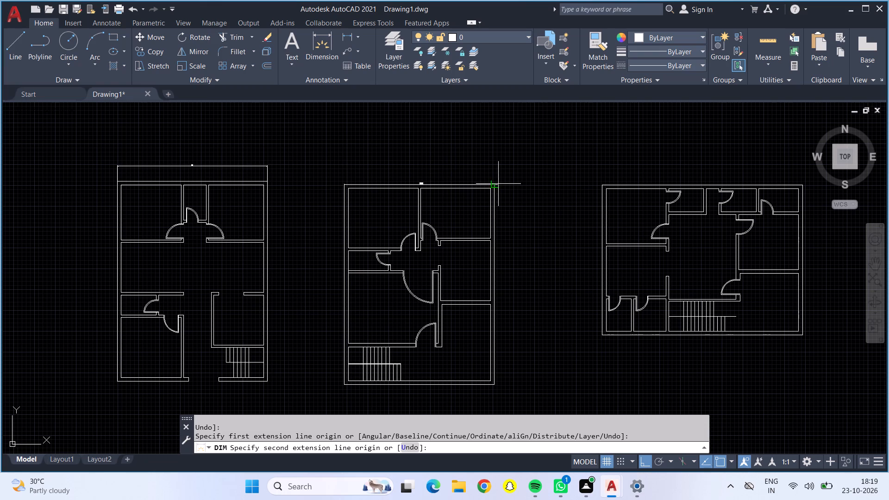
{"action": "left_click", "coordinate": [497, 184]}
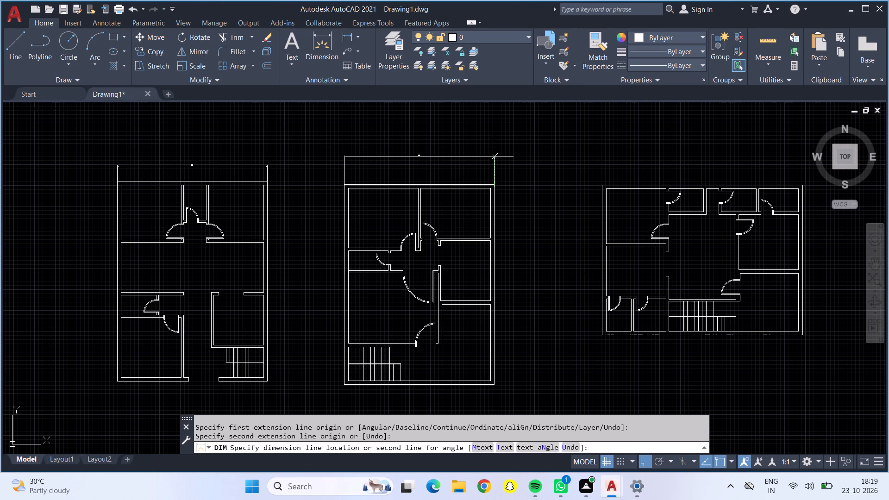
{"action": "type", "text": "3'"}
{"action": "key", "text": "Return"}
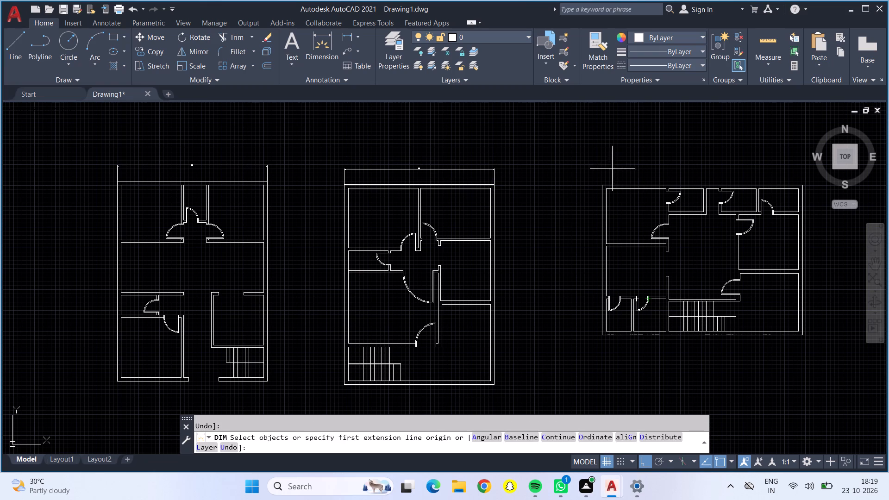
Dimension the overall width of the rightmost floor plan along its top outer wall, with the dimension line 3' above it.
{"action": "left_click", "coordinate": [604, 182]}
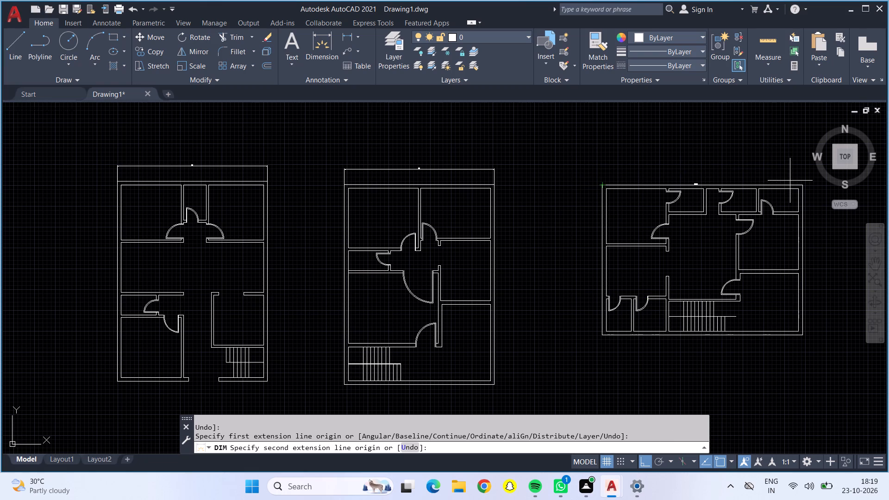
{"action": "left_click", "coordinate": [805, 186]}
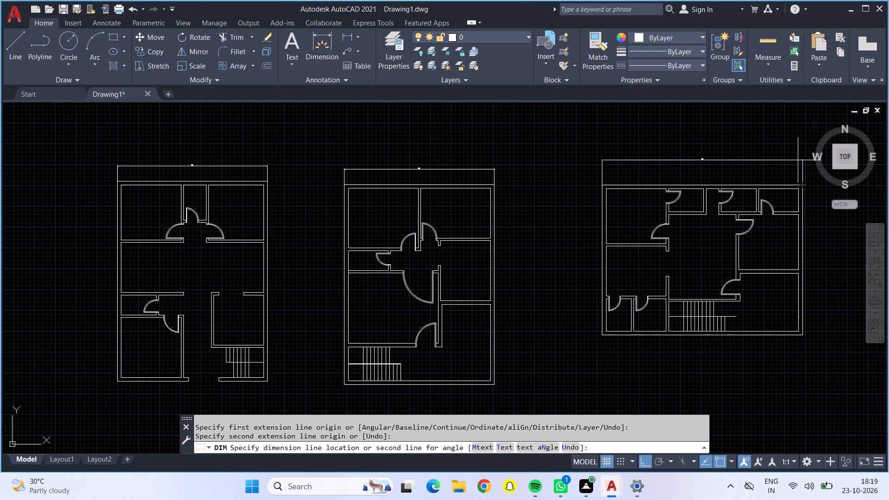
{"action": "type", "text": "3'"}
{"action": "key", "text": "Return"}
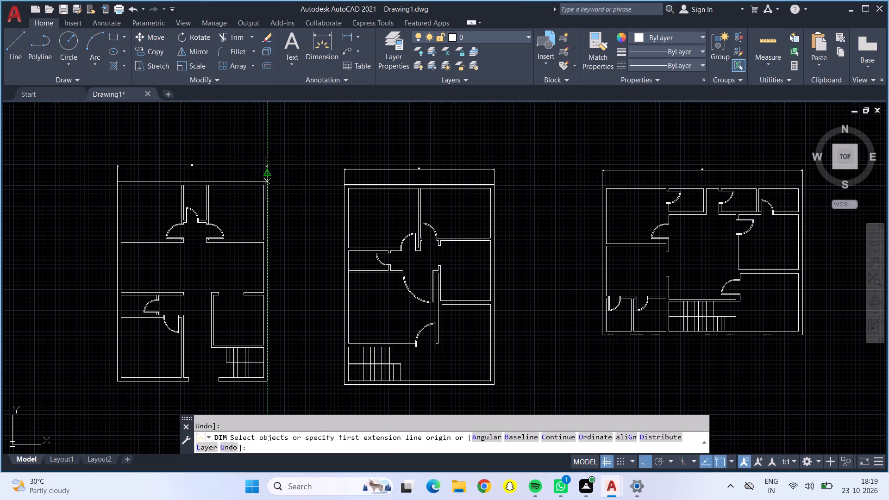
Dimension the overall depth of the leftmost floor plan along its right outer wall, with the dimension line 3' outside it.
{"action": "scroll", "coordinate": [271, 181], "scroll_direction": "up", "scroll_amount": 4}
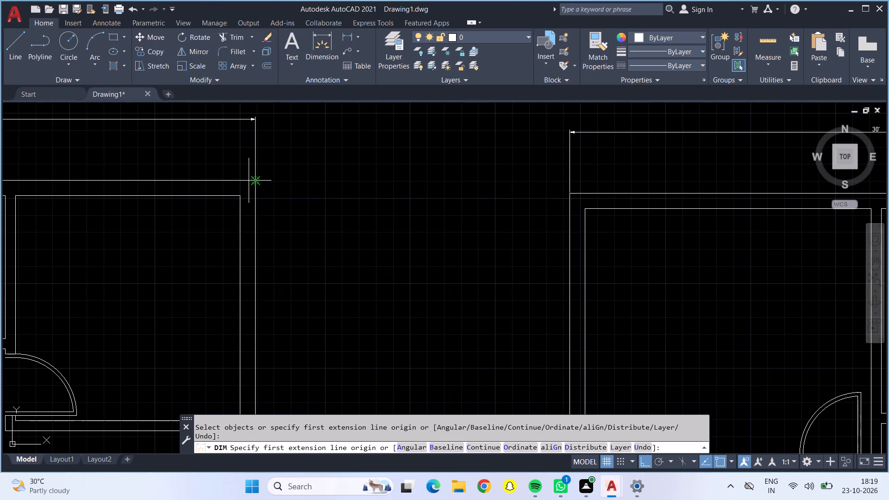
{"action": "left_click", "coordinate": [257, 181]}
{"action": "scroll", "coordinate": [269, 186], "scroll_direction": "down", "scroll_amount": 3}
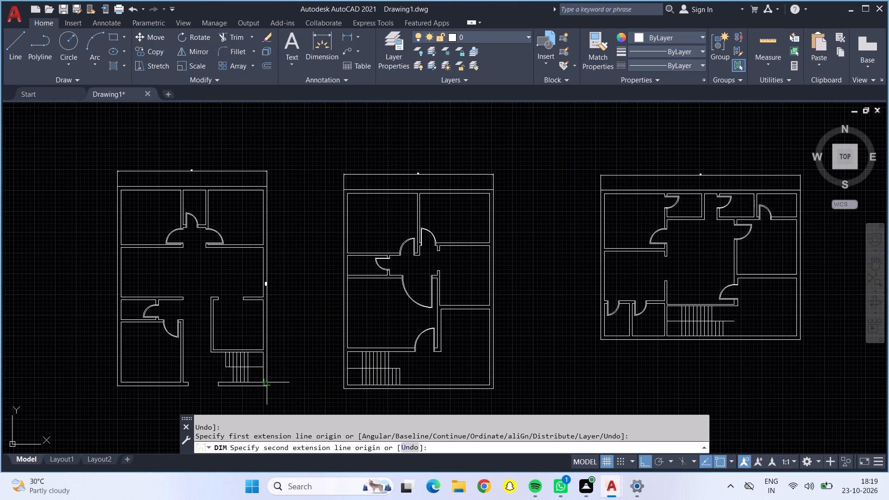
{"action": "scroll", "coordinate": [264, 389], "scroll_direction": "up", "scroll_amount": 3}
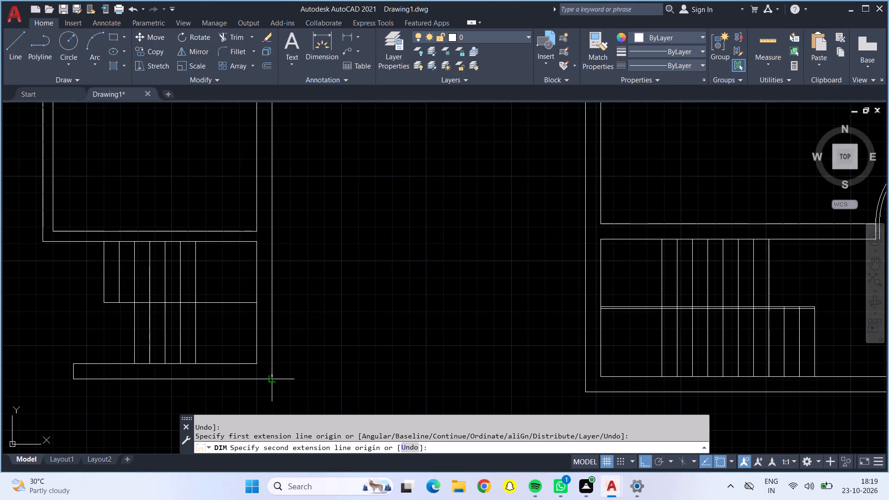
{"action": "left_click", "coordinate": [272, 379]}
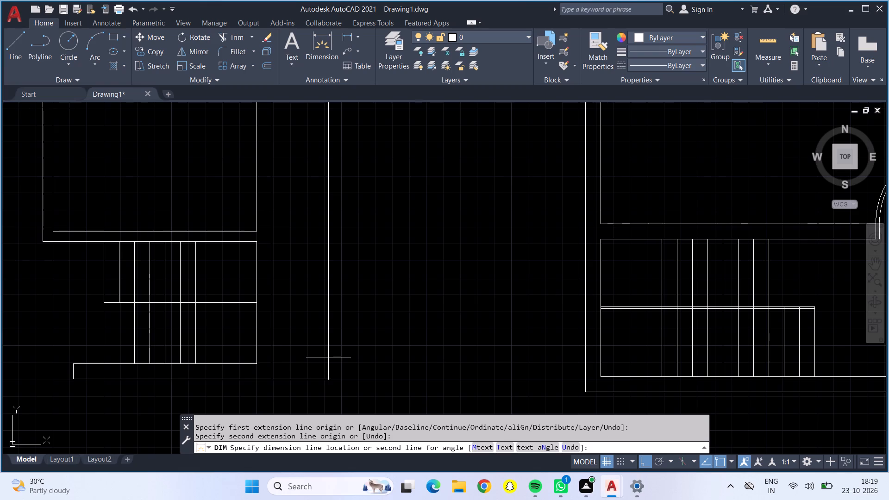
{"action": "key", "text": "3"}
{"action": "key", "text": "apostrophe"}
{"action": "key", "text": "Return"}
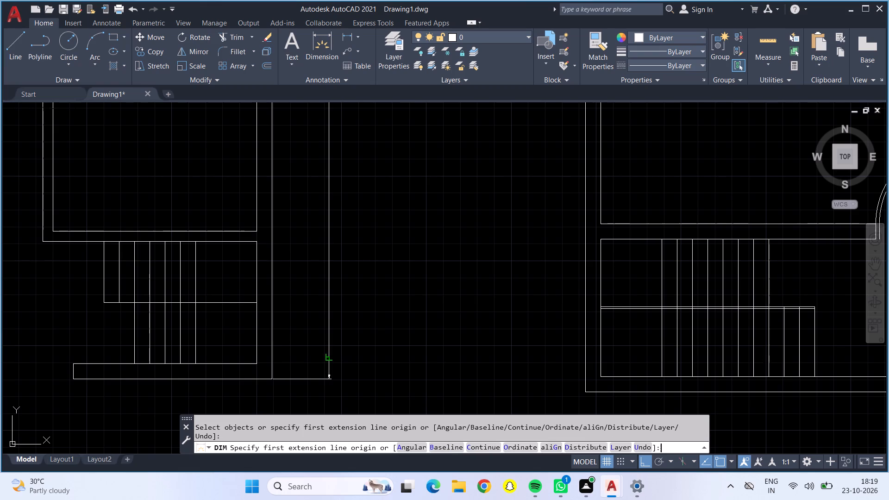
Dimension the overall depth of the middle floor plan along its right outer wall, with the dimension line 3' outside it.
{"action": "scroll", "coordinate": [628, 321], "scroll_direction": "down", "scroll_amount": 2}
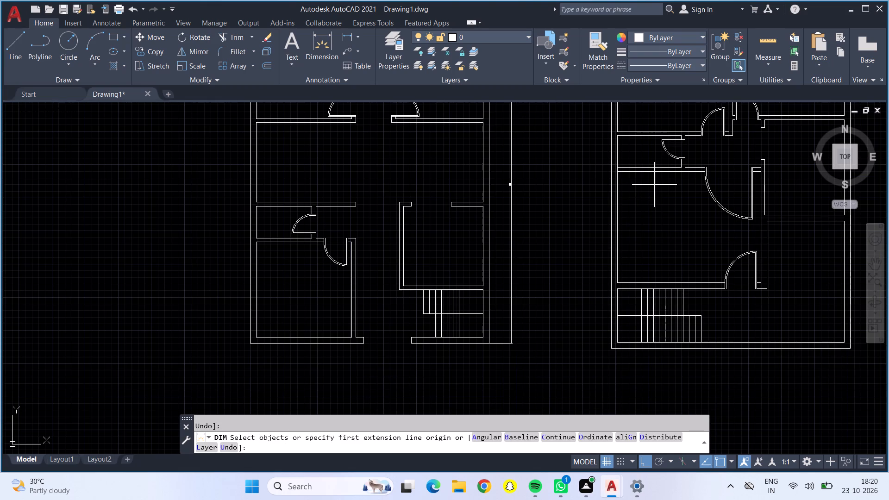
{"action": "middle_click_drag", "start_coordinate": [654, 185], "coordinate": [375, 219]}
{"action": "scroll", "coordinate": [419, 231], "scroll_direction": "down", "scroll_amount": 1}
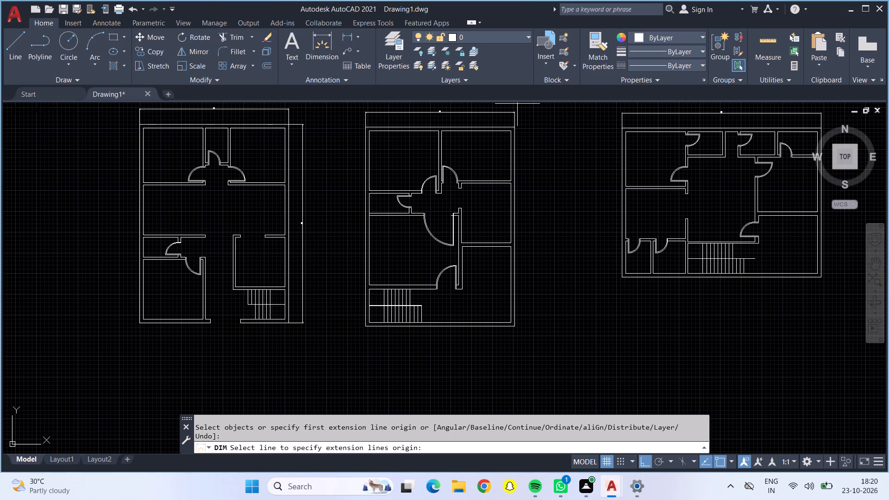
{"action": "scroll", "coordinate": [505, 122], "scroll_direction": "up", "scroll_amount": 1}
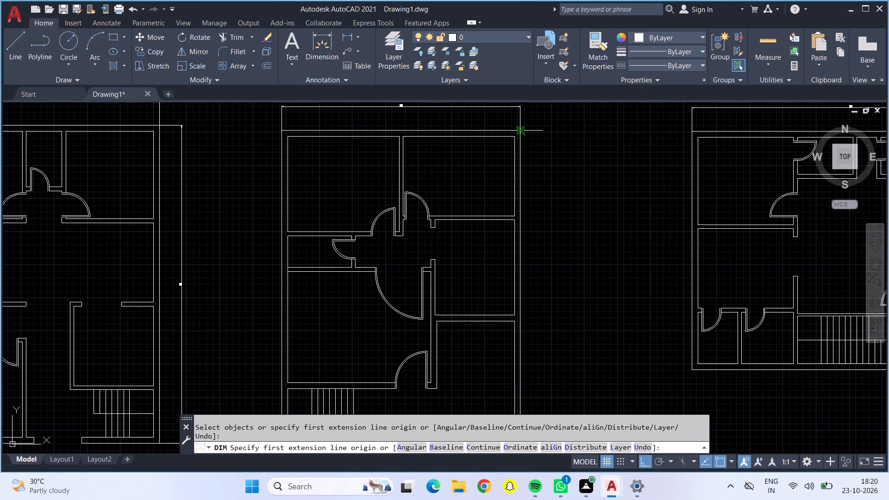
{"action": "left_click", "coordinate": [522, 131]}
{"action": "scroll", "coordinate": [526, 174], "scroll_direction": "down", "scroll_amount": 2}
{"action": "scroll", "coordinate": [525, 287], "scroll_direction": "up", "scroll_amount": 3}
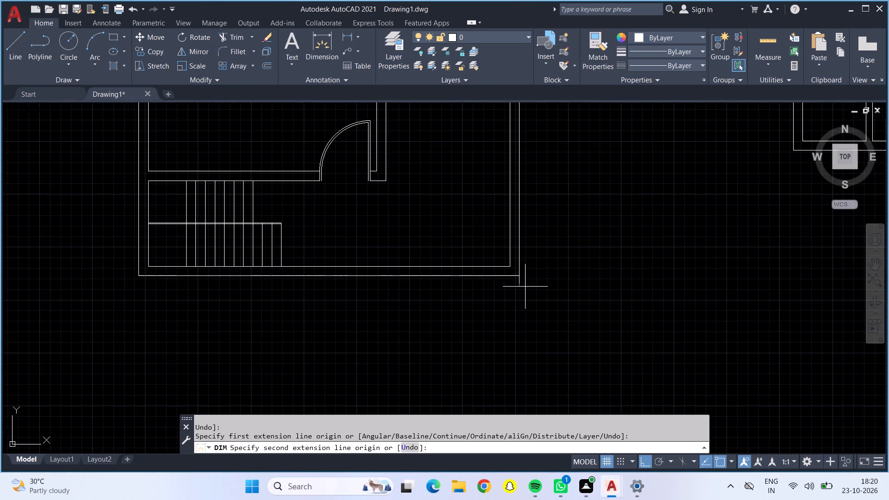
{"action": "left_click", "coordinate": [520, 277]}
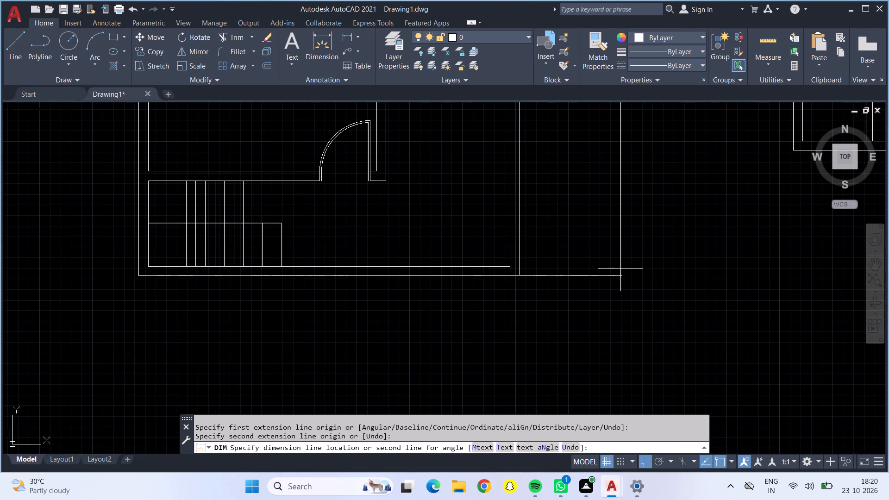
{"action": "type", "text": "3'"}
{"action": "key", "text": "Return"}
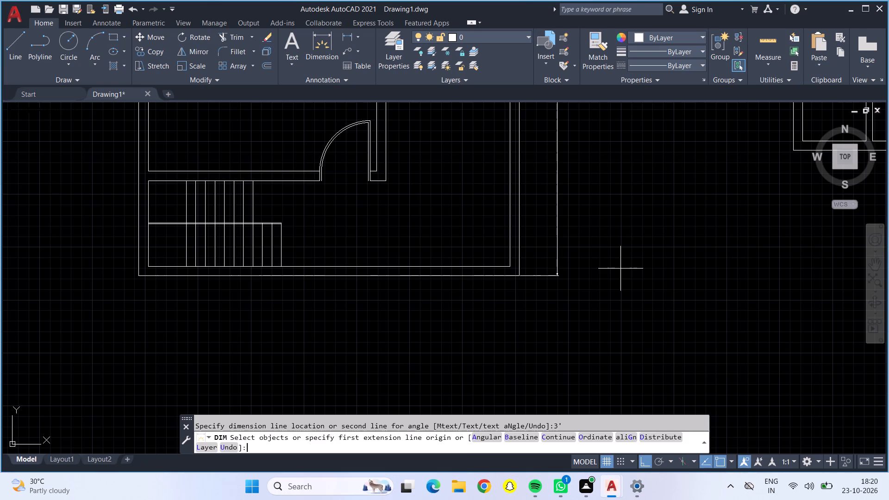
Dimension the overall depth of the rightmost floor plan along its right outer wall, 3' outside it, and finish dimensioning.
{"action": "scroll", "coordinate": [632, 261], "scroll_direction": "down", "scroll_amount": 1}
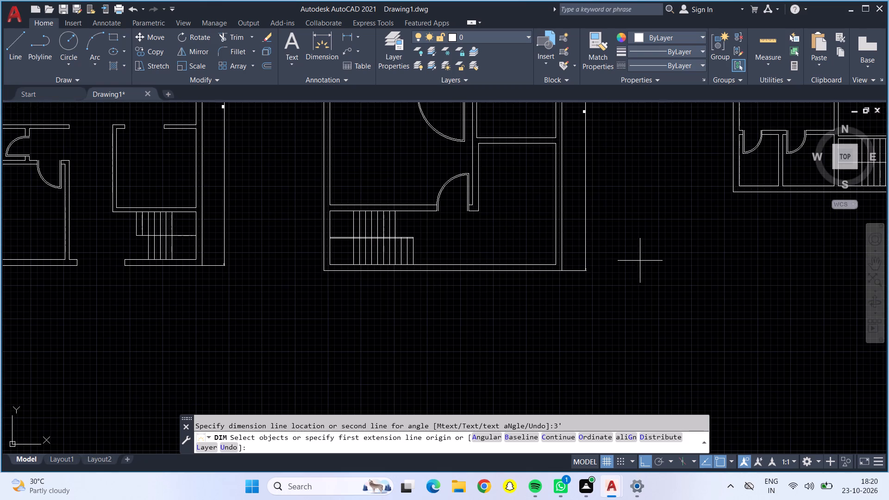
{"action": "middle_click_drag", "start_coordinate": [640, 261], "coordinate": [131, 394]}
{"action": "scroll", "coordinate": [381, 295], "scroll_direction": "down", "scroll_amount": 1}
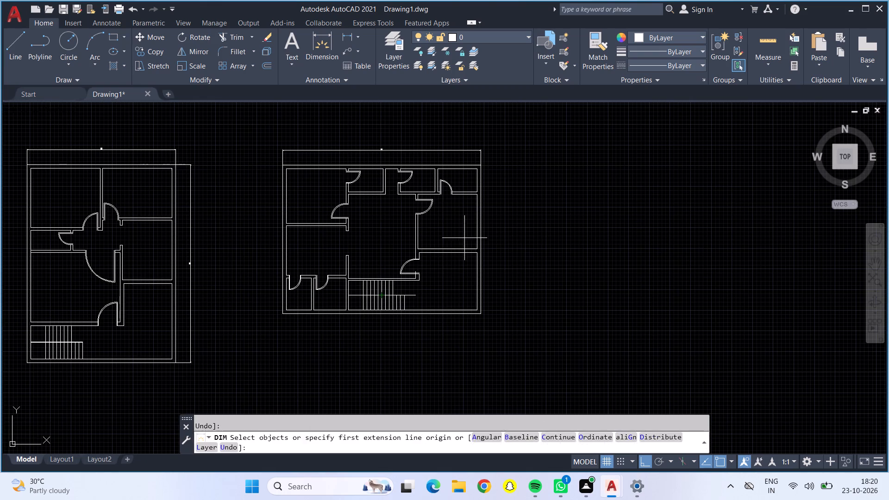
{"action": "scroll", "coordinate": [486, 167], "scroll_direction": "up", "scroll_amount": 3}
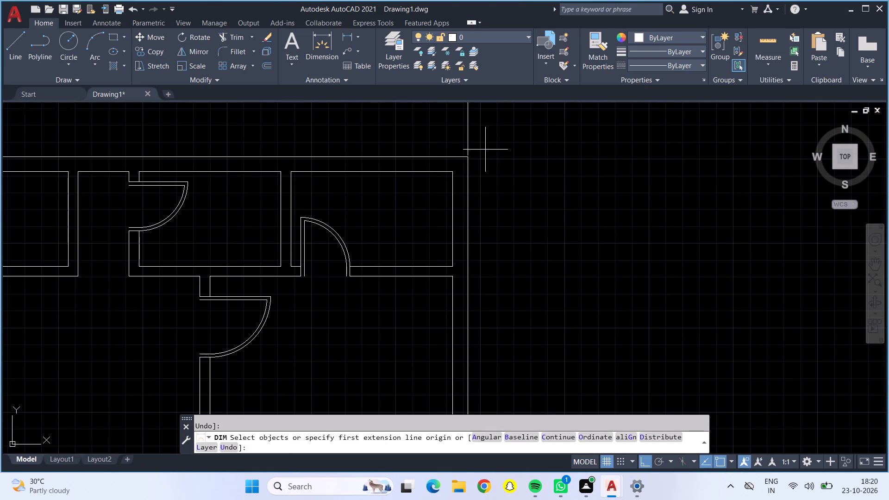
{"action": "left_click", "coordinate": [464, 156]}
{"action": "scroll", "coordinate": [481, 175], "scroll_direction": "down", "scroll_amount": 3}
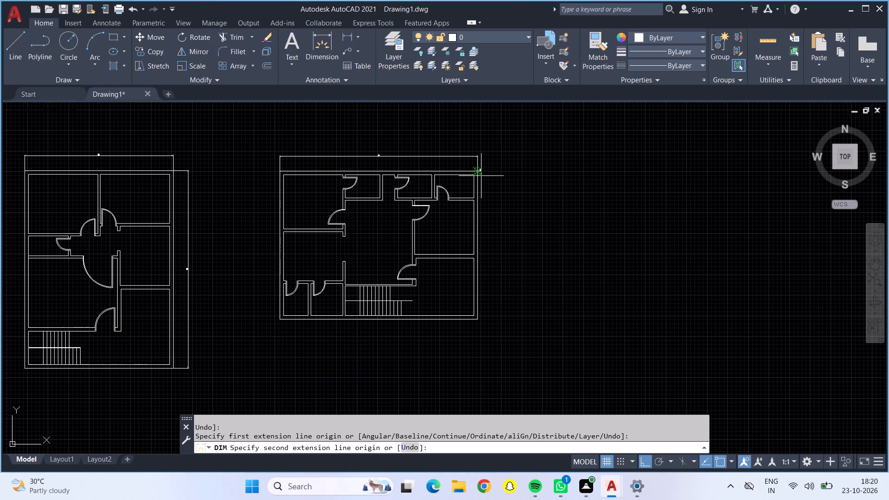
{"action": "scroll", "coordinate": [479, 318], "scroll_direction": "up", "scroll_amount": 3}
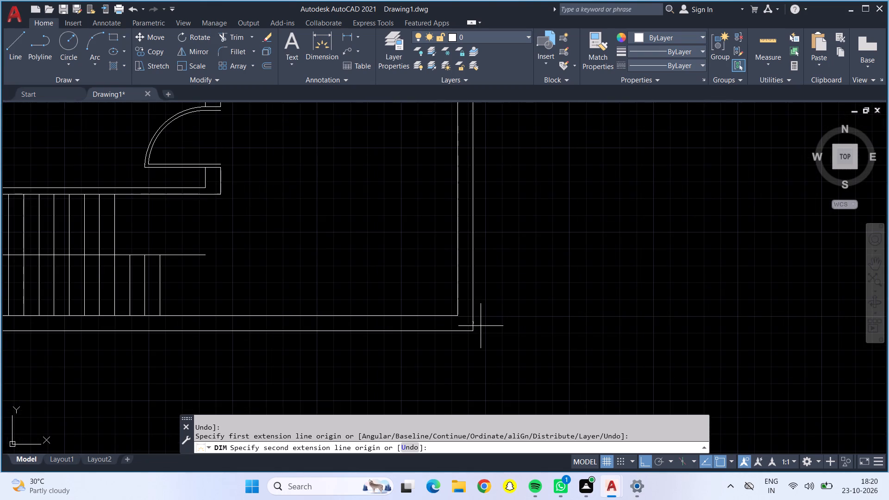
{"action": "left_click_drag", "start_coordinate": [471, 330], "coordinate": [480, 328]}
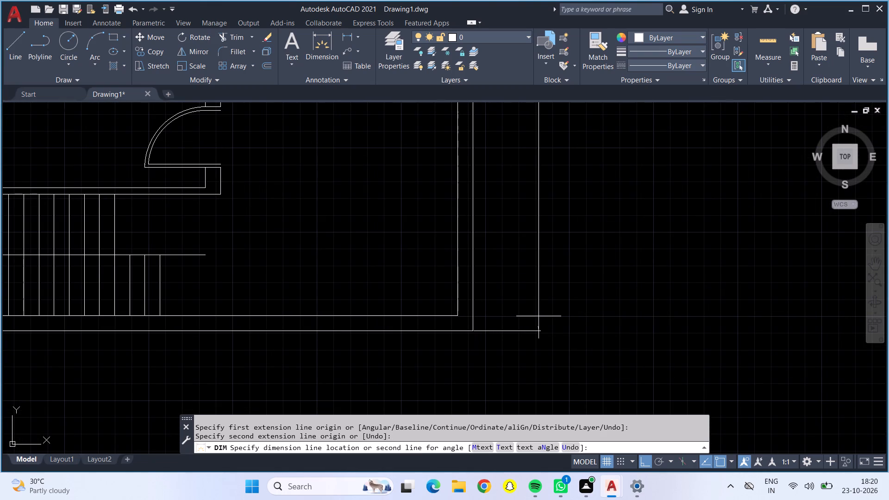
{"action": "type", "text": "3'"}
{"action": "key", "text": "Return"}
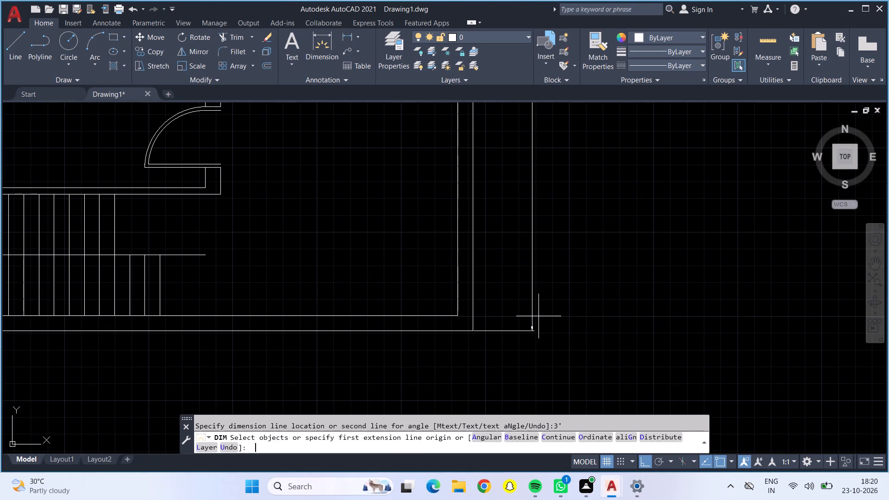
{"action": "key", "text": "Return"}
Open the leftmost floor plan's overall width dimension text for editing and clear its content.
{"action": "scroll", "coordinate": [0, 51], "scroll_direction": "down", "scroll_amount": 2}
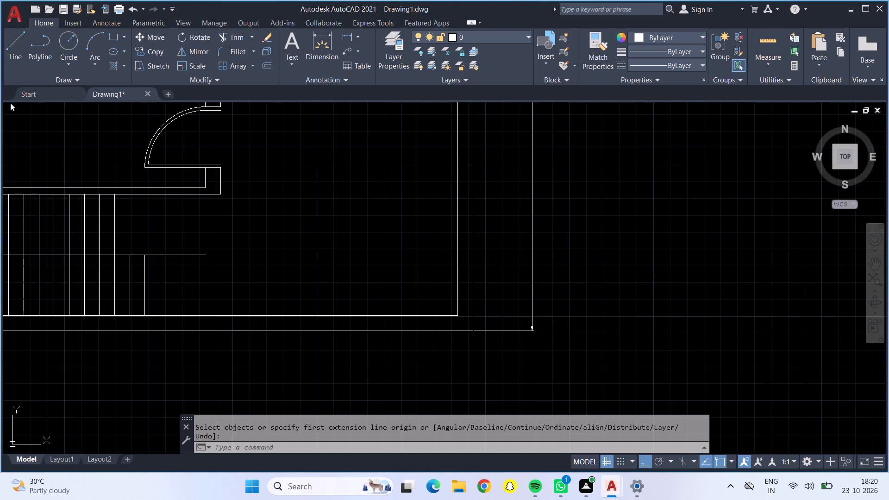
{"action": "scroll", "coordinate": [11, 103], "scroll_direction": "down", "scroll_amount": 1}
{"action": "scroll", "coordinate": [127, 151], "scroll_direction": "down", "scroll_amount": 1}
{"action": "middle_click_drag", "start_coordinate": [166, 166], "coordinate": [335, 308]}
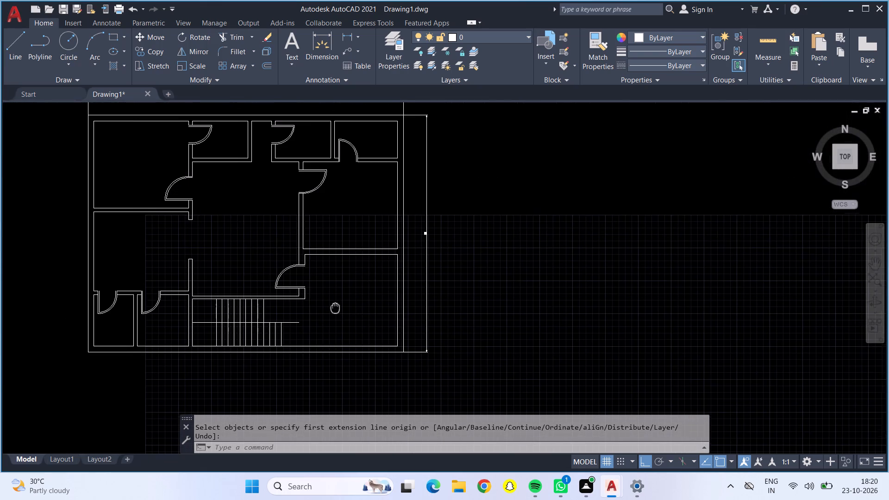
{"action": "scroll", "coordinate": [270, 255], "scroll_direction": "down", "scroll_amount": 1}
{"action": "middle_click_drag", "start_coordinate": [247, 236], "coordinate": [407, 300]}
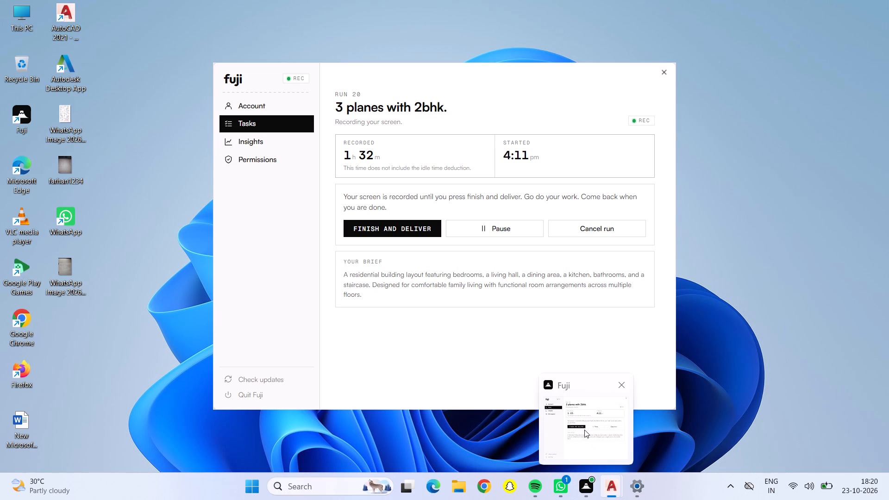
{"action": "scroll", "coordinate": [342, 380], "scroll_direction": "down", "scroll_amount": 1}
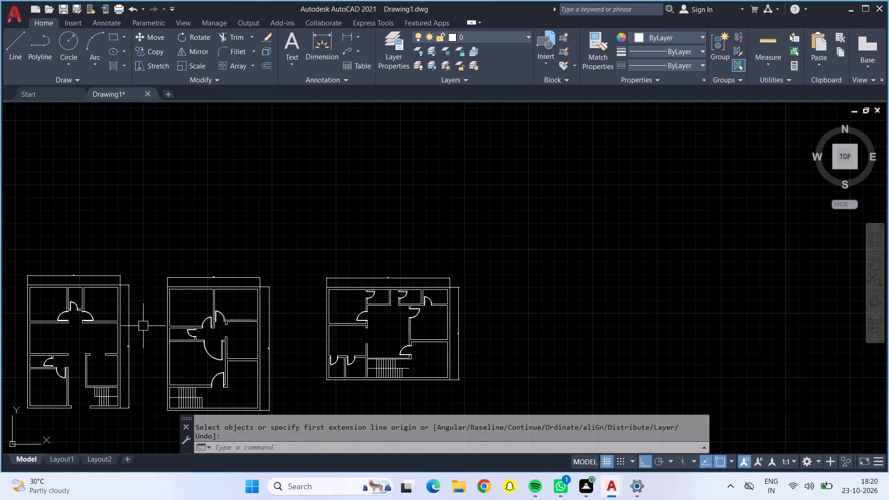
{"action": "middle_click_drag", "start_coordinate": [143, 326], "coordinate": [307, 314]}
{"action": "scroll", "coordinate": [221, 260], "scroll_direction": "up", "scroll_amount": 4}
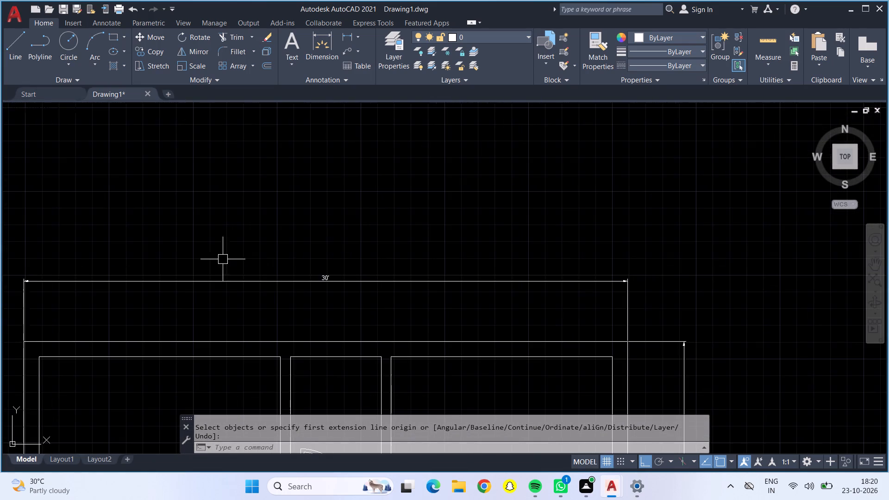
{"action": "scroll", "coordinate": [306, 283], "scroll_direction": "up", "scroll_amount": 3}
{"action": "double_click", "coordinate": [389, 262]}
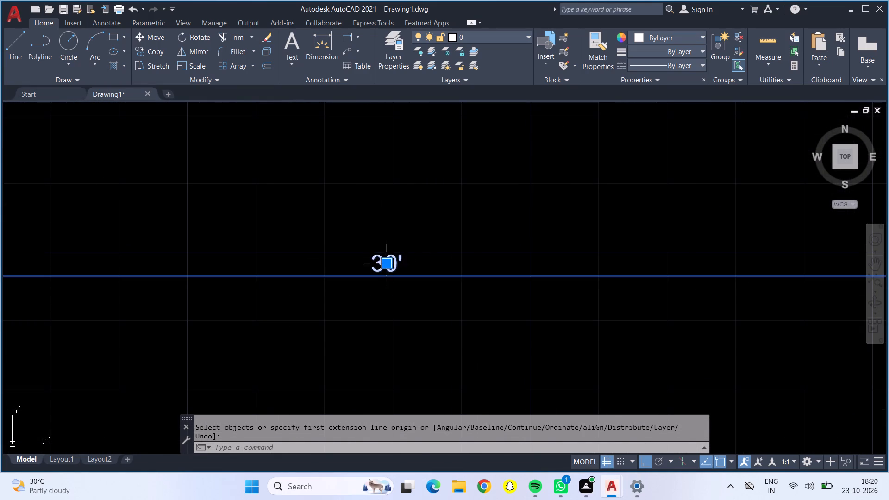
{"action": "key", "text": "Escape"}
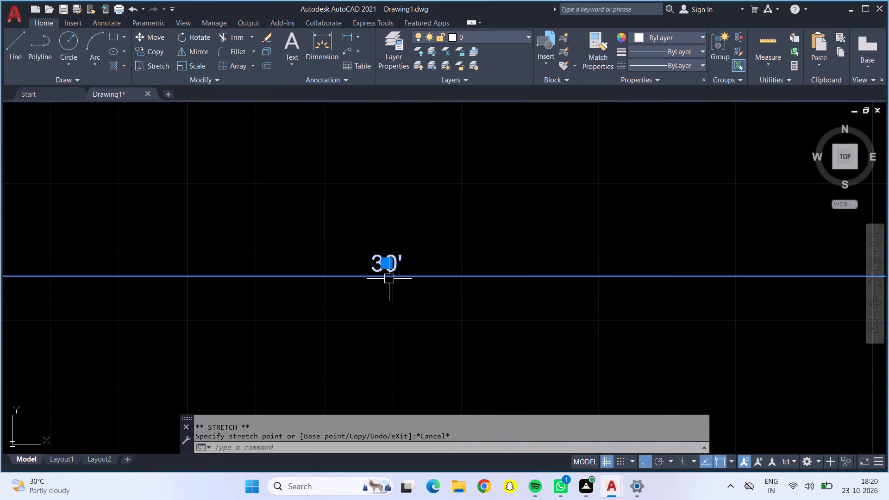
{"action": "left_click", "coordinate": [375, 260]}
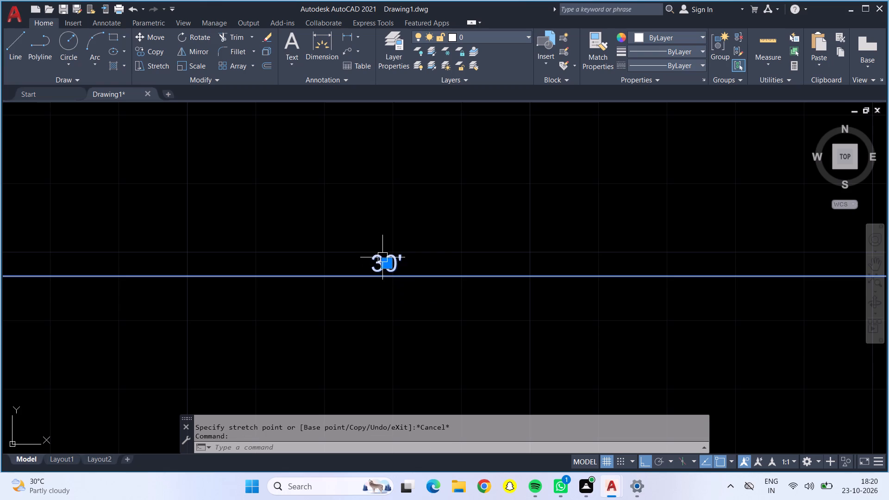
{"action": "scroll", "coordinate": [382, 257], "scroll_direction": "up", "scroll_amount": 4}
{"action": "double_click", "coordinate": [364, 254]}
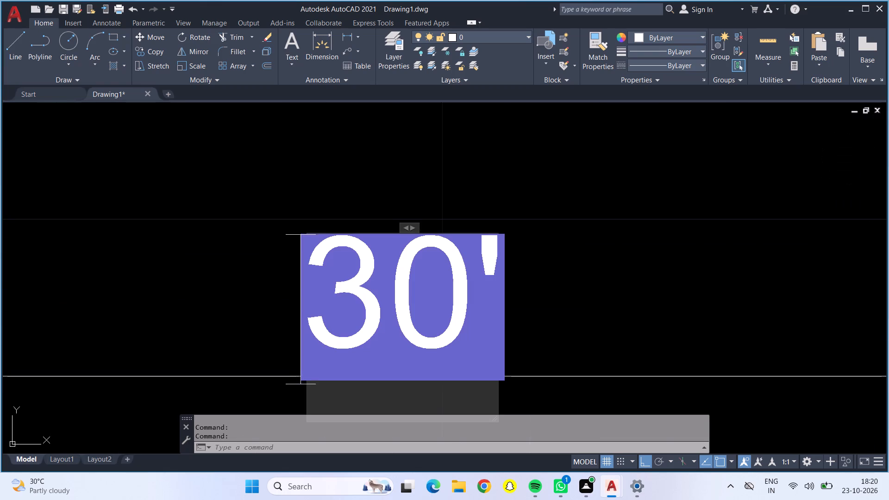
{"action": "left_click", "coordinate": [484, 288]}
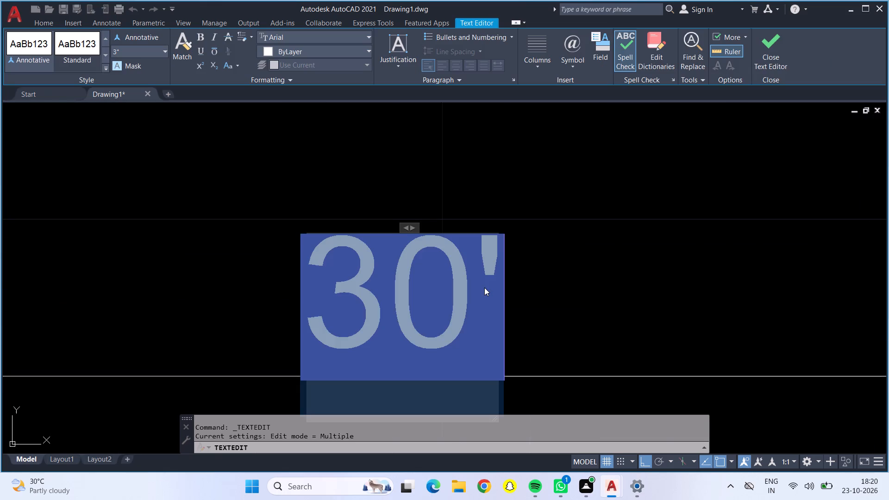
{"action": "key", "text": "Return"}
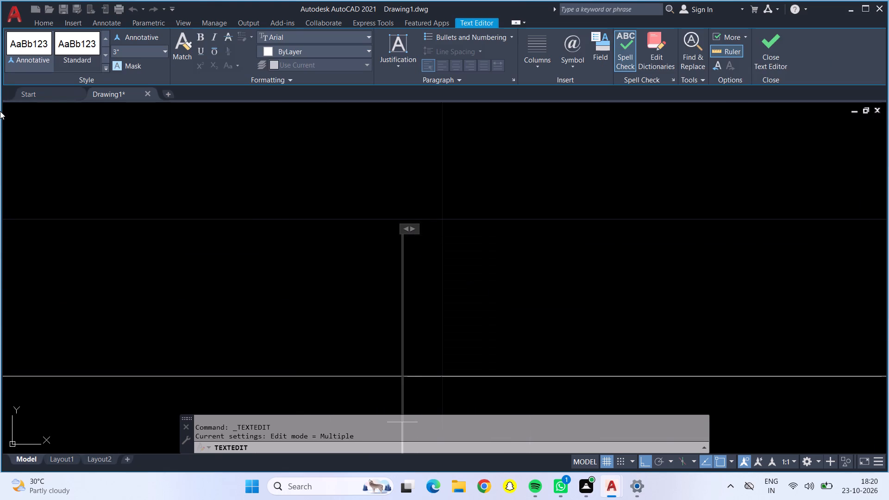
Set the text height to 9" for the leftmost floor plan's width dimension text.
{"action": "left_click", "coordinate": [162, 54]}
{"action": "left_click", "coordinate": [164, 54]}
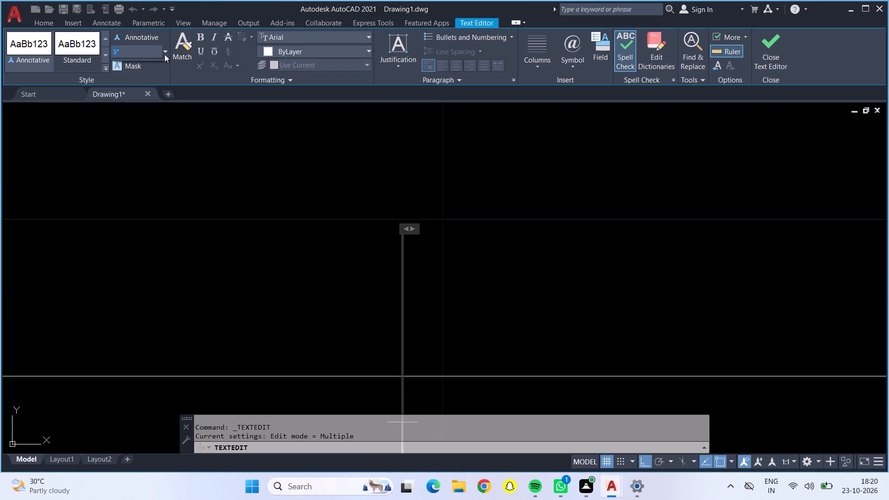
{"action": "left_click", "coordinate": [148, 46]}
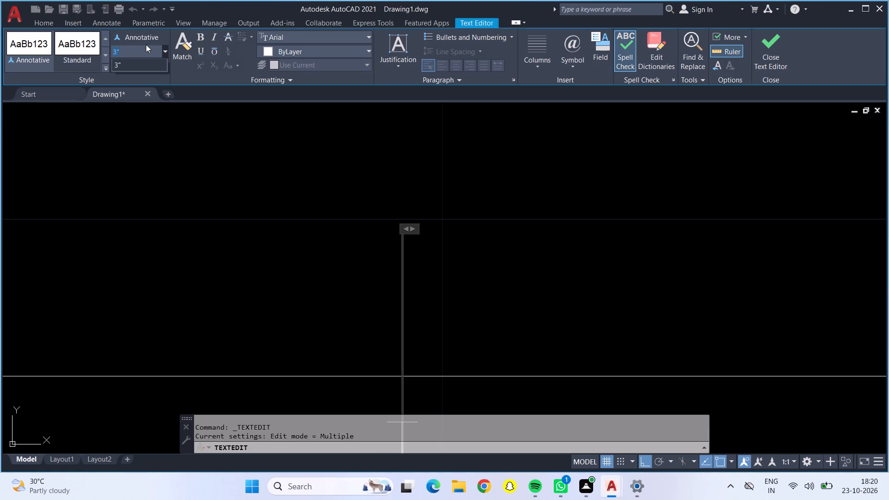
{"action": "key", "text": "BackSpace"}
{"action": "key", "text": "BackSpace"}
{"action": "type", "text": "9\""}
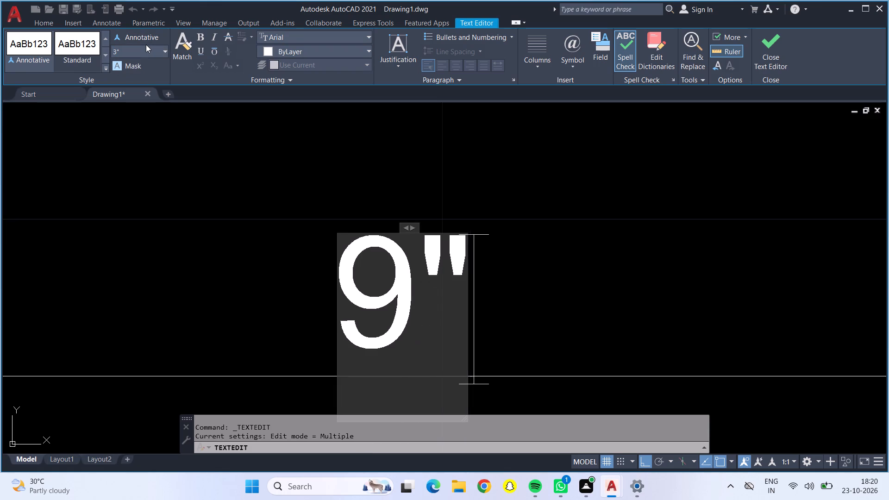
{"action": "key", "text": "BackSpace"}
{"action": "key", "text": "BackSpace"}
{"action": "key", "text": "BackSpace"}
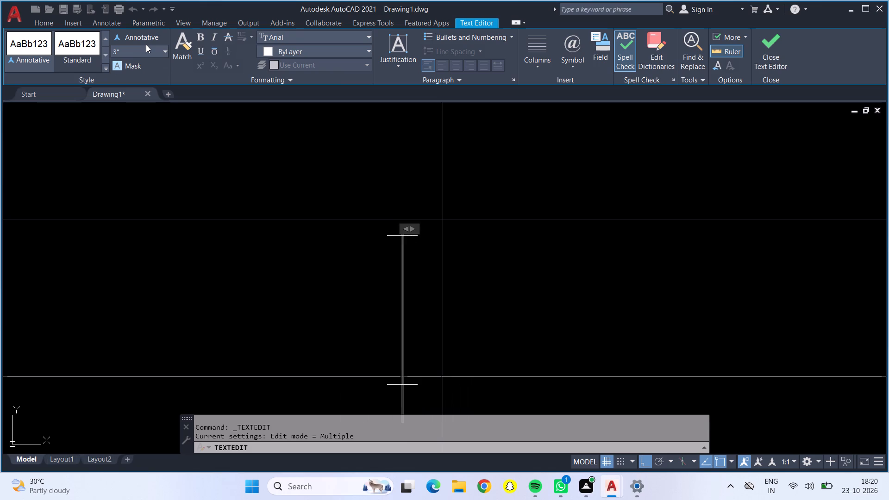
{"action": "left_click", "coordinate": [146, 44]}
{"action": "left_click", "coordinate": [146, 44]}
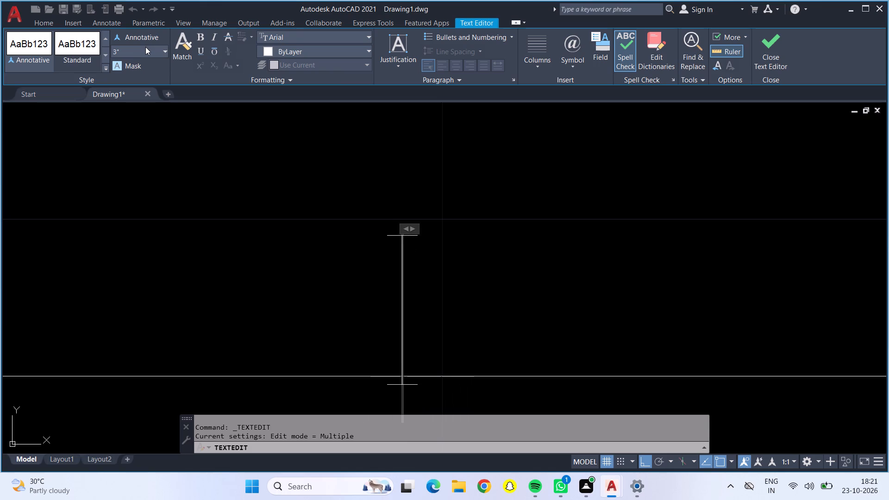
{"action": "left_click", "coordinate": [145, 49]}
{"action": "key", "text": "BackSpace"}
{"action": "type", "text": "9\""}
{"action": "key", "text": "Return"}
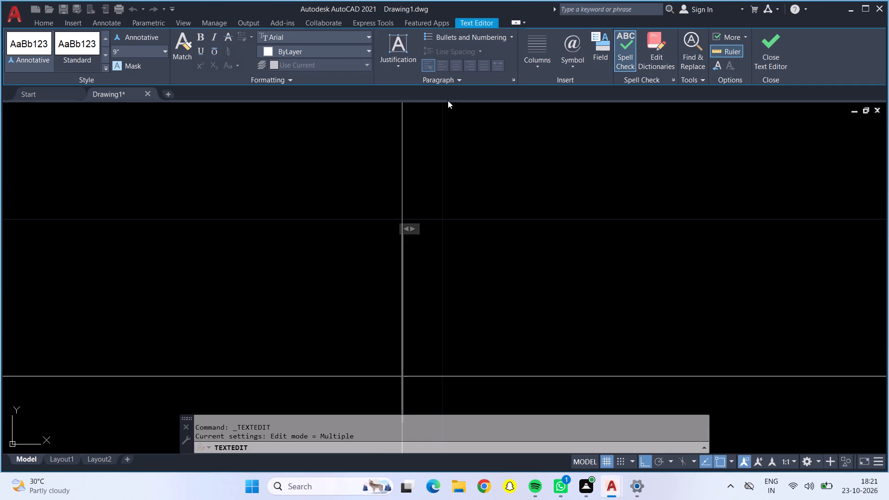
Enter 30' as the leftmost floor plan's width dimension text and finish editing it.
{"action": "scroll", "coordinate": [424, 223], "scroll_direction": "down", "scroll_amount": 4}
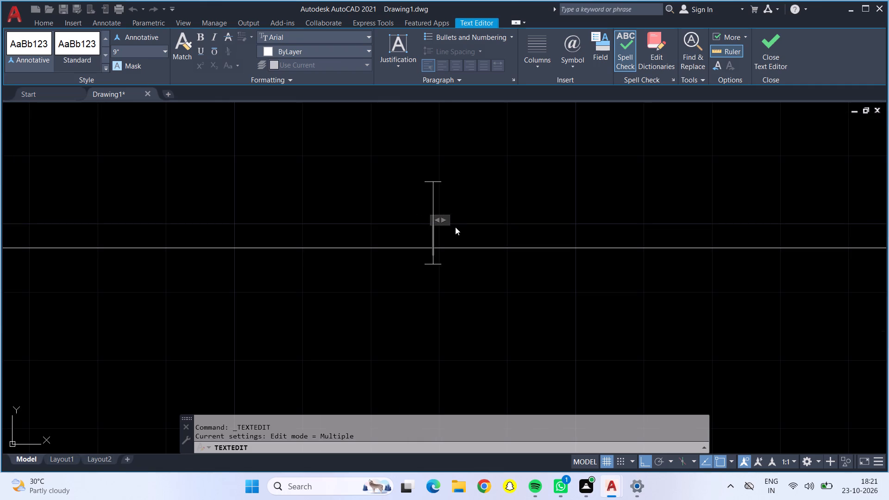
{"action": "type", "text": "30"}
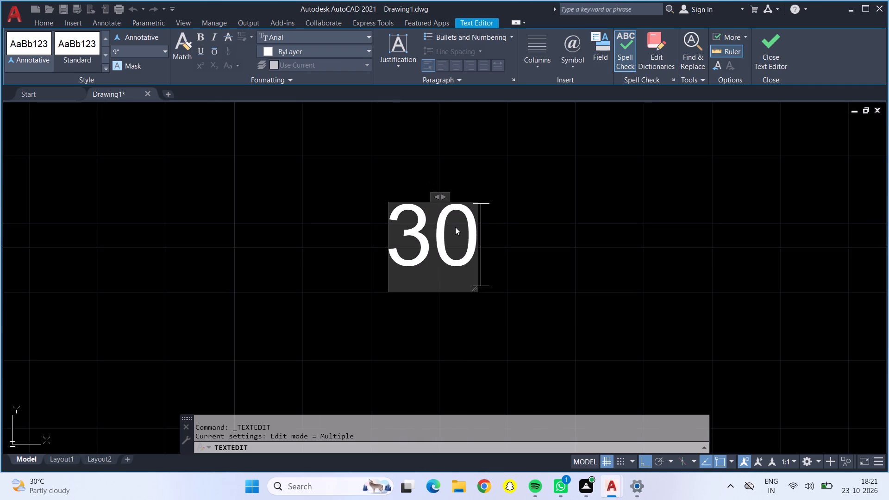
{"action": "key", "text": "apostrophe"}
{"action": "key", "text": "Return"}
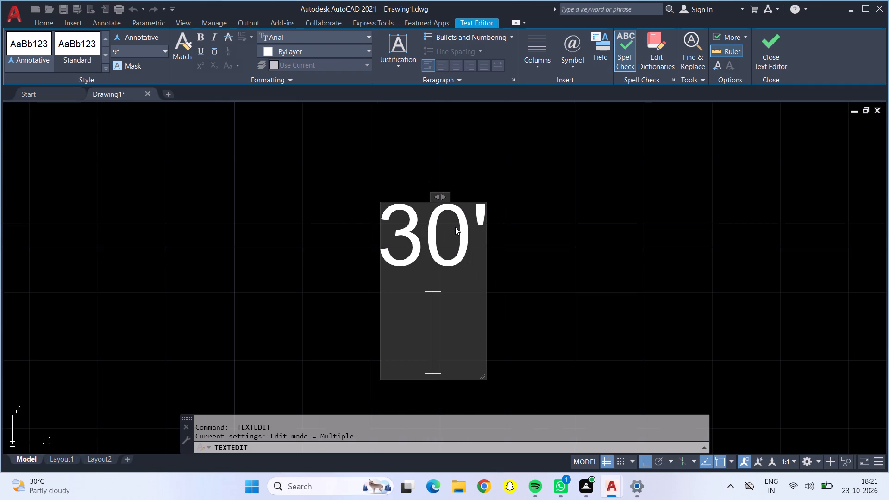
{"action": "left_click", "coordinate": [326, 188]}
Replace the middle floor plan's overall width dimension text with 30' at a text height of 9".
{"action": "scroll", "coordinate": [406, 213], "scroll_direction": "down", "scroll_amount": 3}
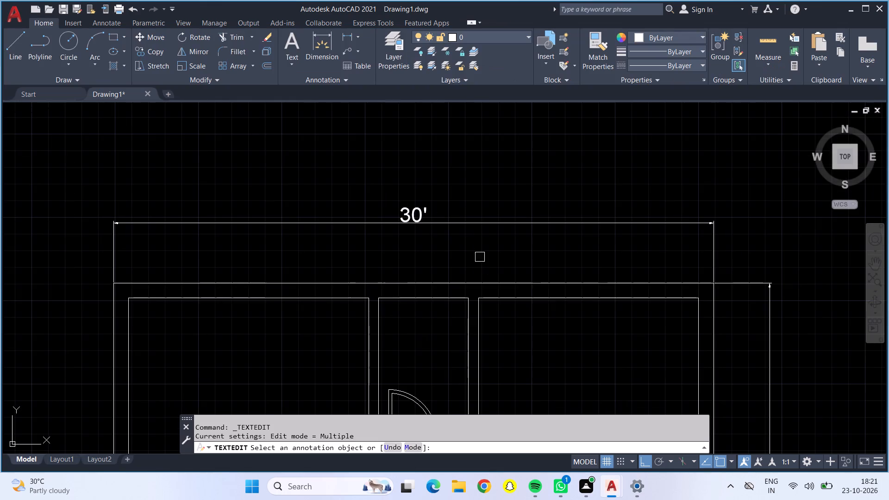
{"action": "scroll", "coordinate": [518, 281], "scroll_direction": "down", "scroll_amount": 2}
{"action": "middle_click_drag", "start_coordinate": [565, 339], "coordinate": [353, 246]}
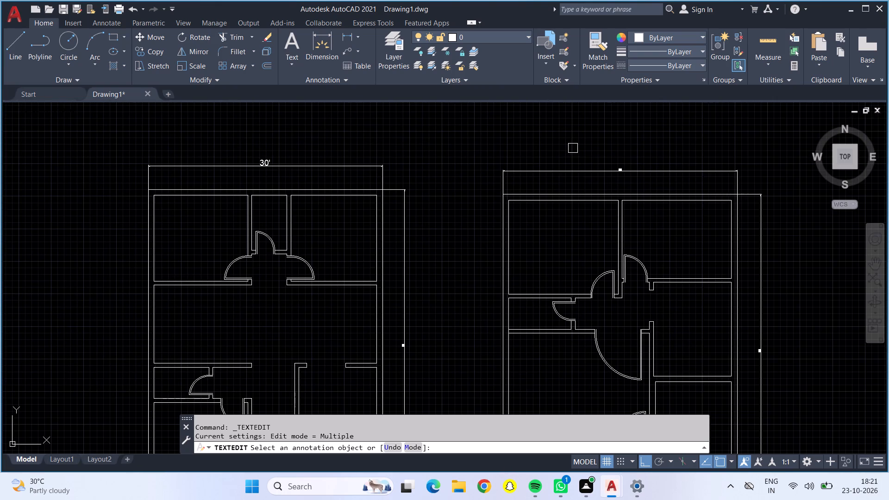
{"action": "scroll", "coordinate": [616, 169], "scroll_direction": "up", "scroll_amount": 8}
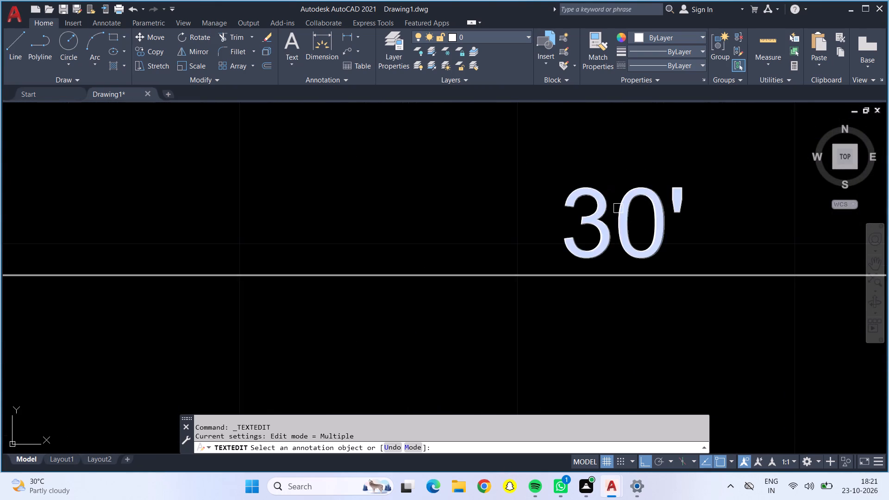
{"action": "double_click", "coordinate": [617, 212]}
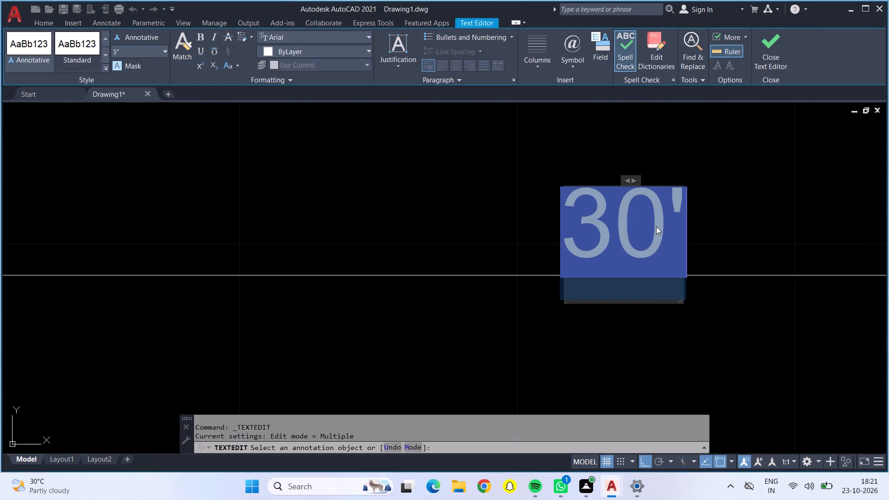
{"action": "key", "text": "BackSpace"}
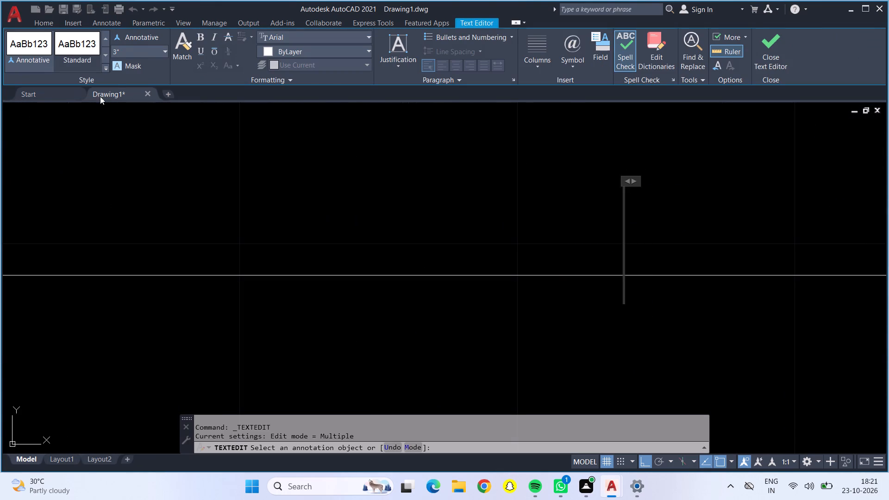
{"action": "left_click", "coordinate": [164, 53]}
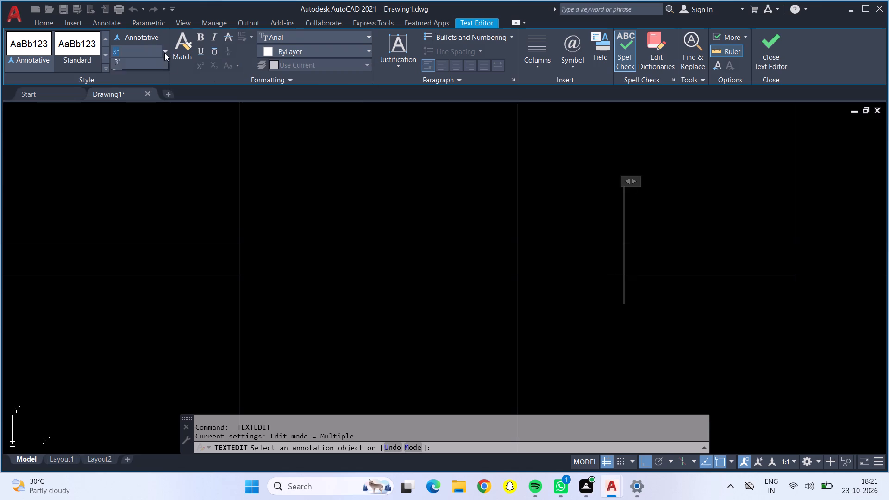
{"action": "left_click", "coordinate": [159, 58]}
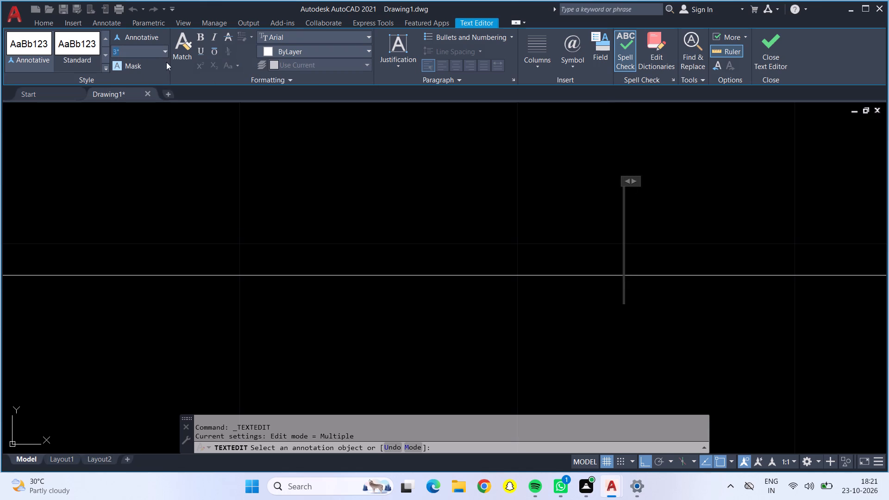
{"action": "left_click", "coordinate": [165, 50]}
{"action": "left_click", "coordinate": [164, 58]}
{"action": "type", "text": "30'"}
{"action": "left_click", "coordinate": [179, 144]}
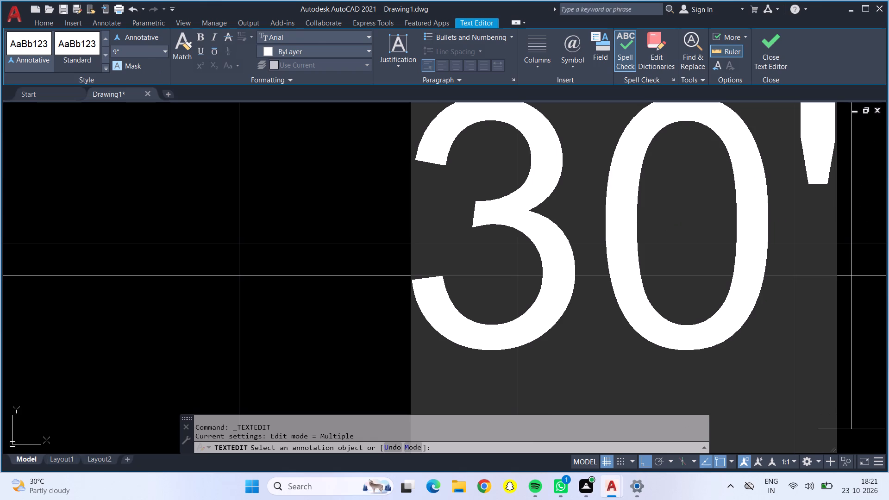
Replace the rightmost floor plan's overall width dimension text with 40' at a text height of 9".
{"action": "scroll", "coordinate": [206, 159], "scroll_direction": "down", "scroll_amount": 3}
{"action": "scroll", "coordinate": [319, 227], "scroll_direction": "down", "scroll_amount": 3}
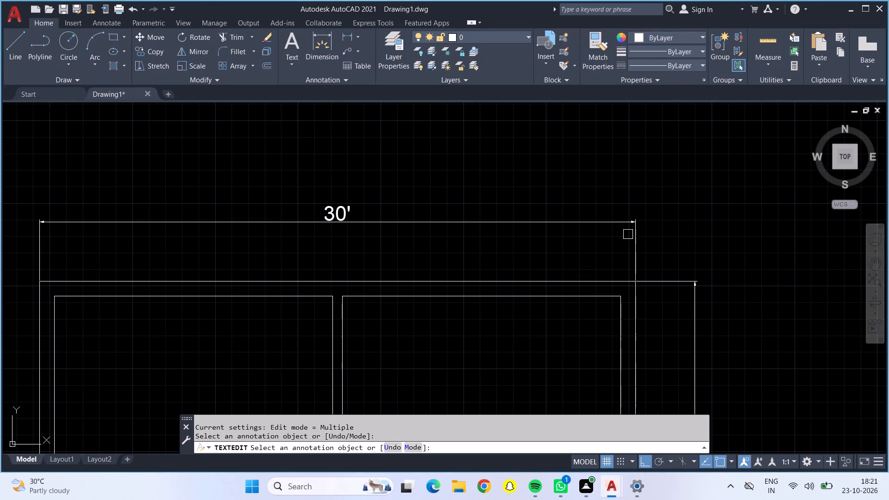
{"action": "middle_click_drag", "start_coordinate": [644, 187], "coordinate": [29, 250]}
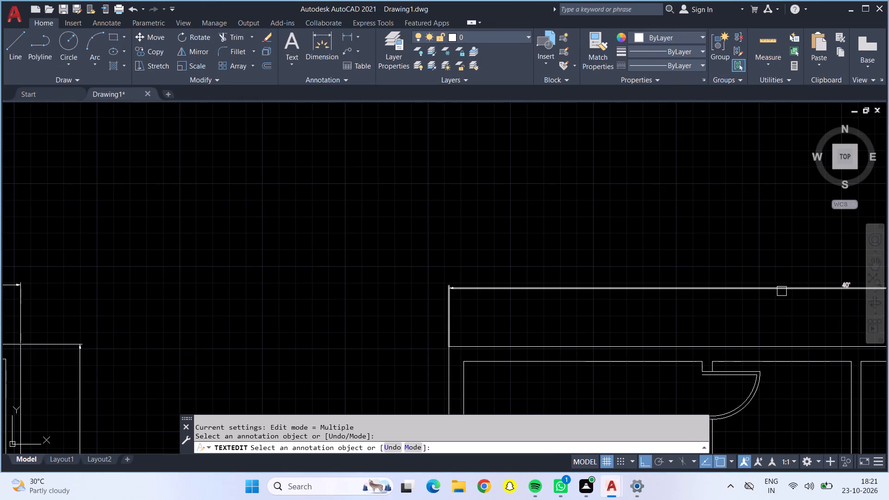
{"action": "middle_click_drag", "start_coordinate": [766, 219], "coordinate": [237, 263]}
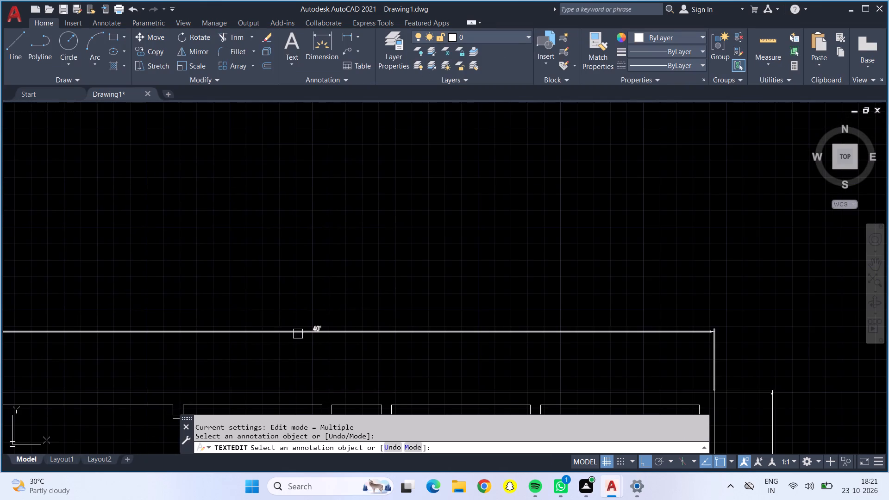
{"action": "scroll", "coordinate": [307, 338], "scroll_direction": "up", "scroll_amount": 4}
{"action": "scroll", "coordinate": [351, 274], "scroll_direction": "up", "scroll_amount": 4}
{"action": "double_click", "coordinate": [351, 274]}
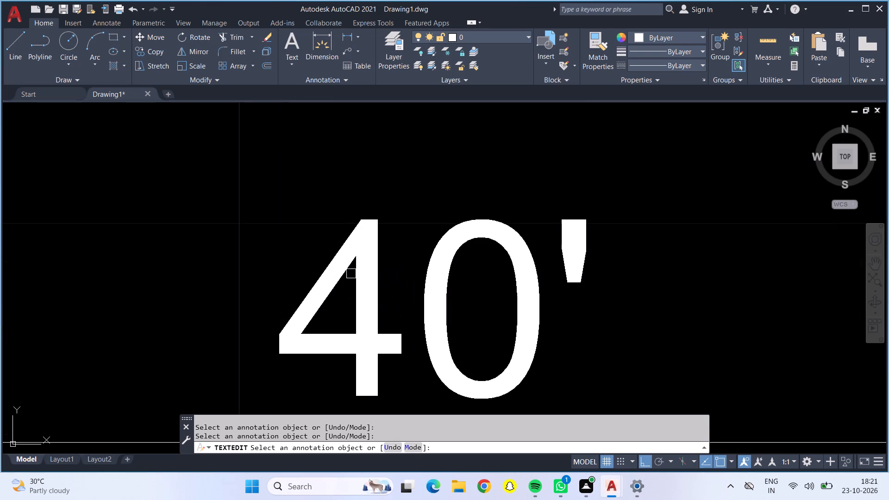
{"action": "double_click", "coordinate": [357, 274]}
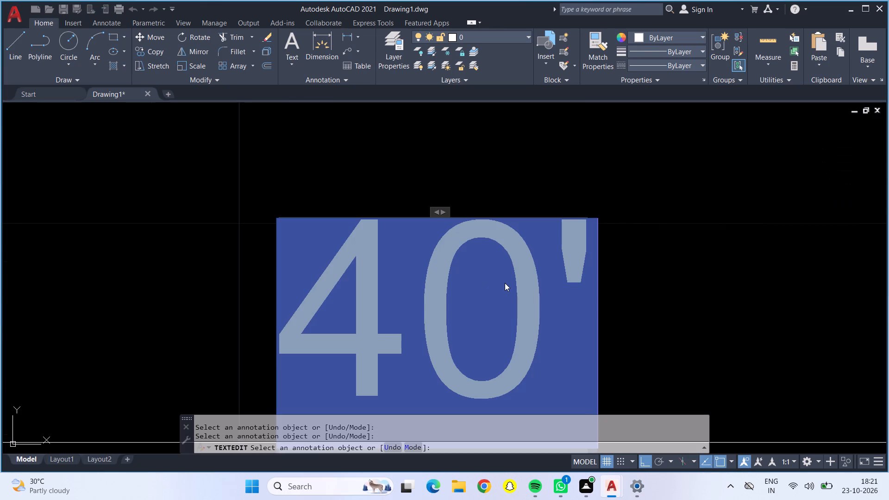
{"action": "key", "text": "BackSpace"}
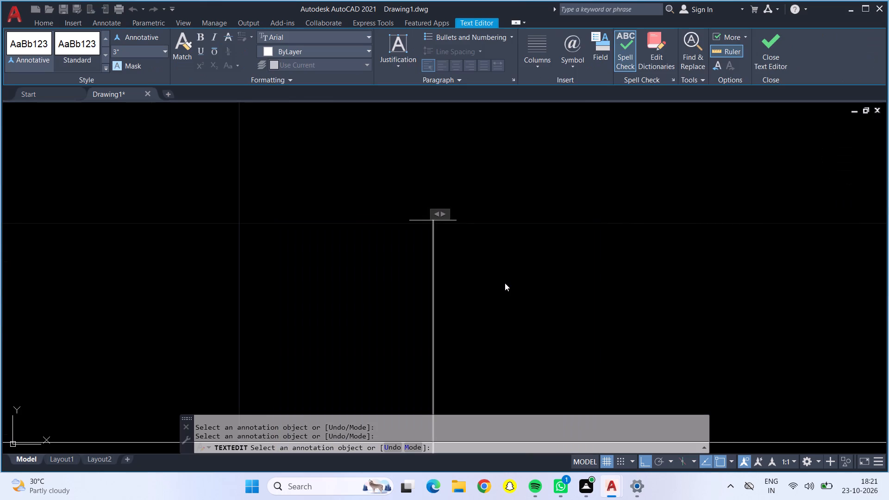
{"action": "left_click", "coordinate": [163, 50]}
{"action": "left_click", "coordinate": [161, 62]}
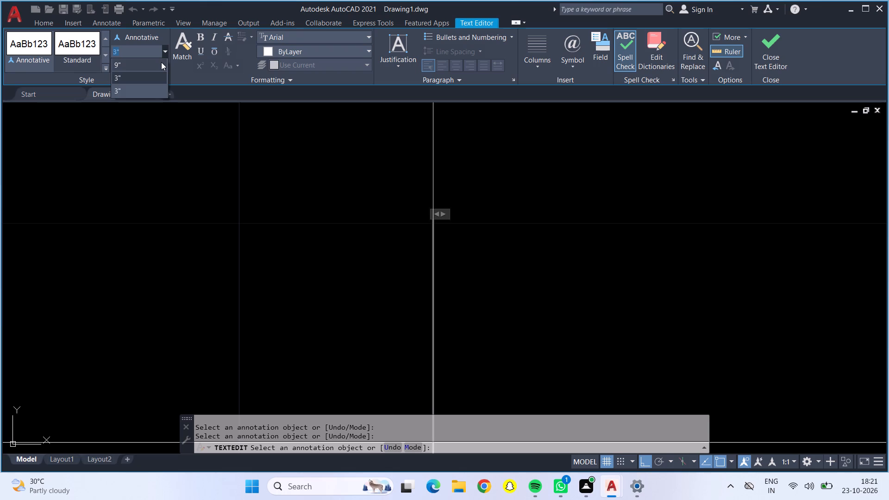
{"action": "type", "text": "40'"}
{"action": "scroll", "coordinate": [37, 100], "scroll_direction": "down", "scroll_amount": 2}
{"action": "scroll", "coordinate": [98, 49], "scroll_direction": "down", "scroll_amount": 2}
{"action": "scroll", "coordinate": [390, 218], "scroll_direction": "down", "scroll_amount": 2}
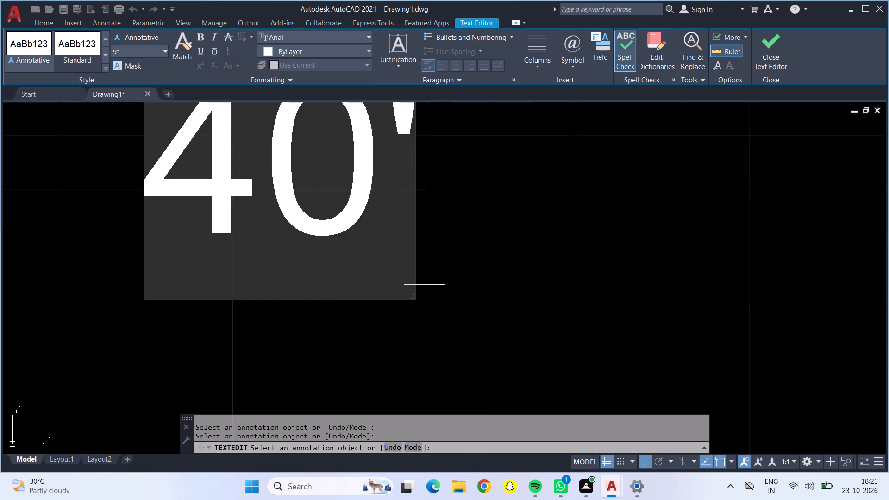
{"action": "scroll", "coordinate": [392, 218], "scroll_direction": "down", "scroll_amount": 2}
{"action": "left_click", "coordinate": [235, 259]}
Replace the rightmost floor plan's overall depth dimension text with 30' at a text height of 9".
{"action": "scroll", "coordinate": [235, 259], "scroll_direction": "down", "scroll_amount": 4}
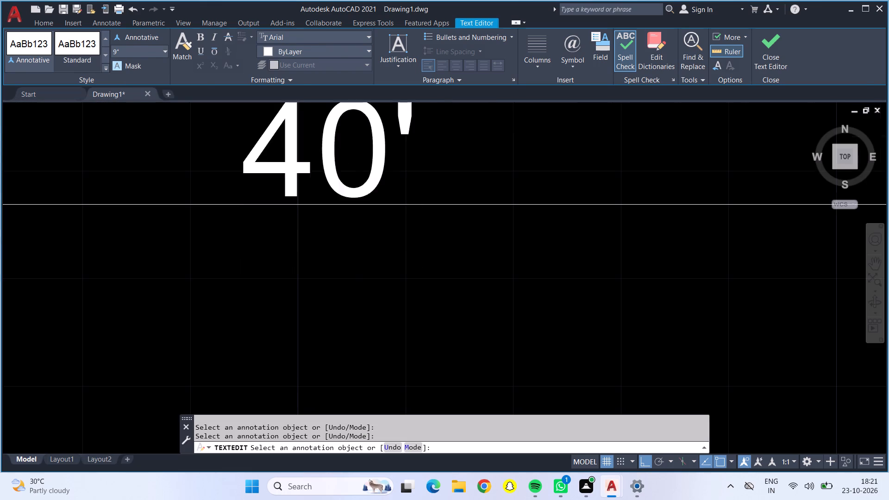
{"action": "scroll", "coordinate": [278, 256], "scroll_direction": "down", "scroll_amount": 3}
{"action": "scroll", "coordinate": [357, 273], "scroll_direction": "down", "scroll_amount": 2}
{"action": "middle_click_drag", "start_coordinate": [494, 354], "coordinate": [475, 305]}
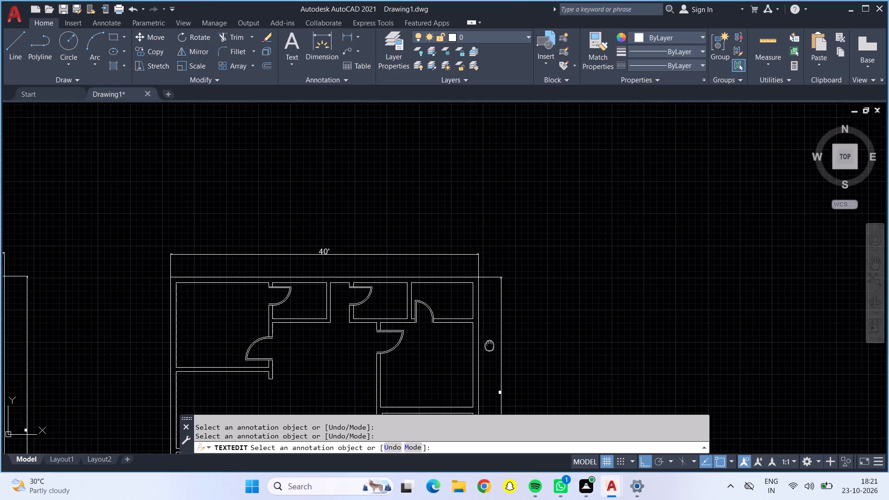
{"action": "middle_click_drag", "start_coordinate": [475, 305], "coordinate": [412, 161]}
{"action": "scroll", "coordinate": [422, 211], "scroll_direction": "up", "scroll_amount": 9}
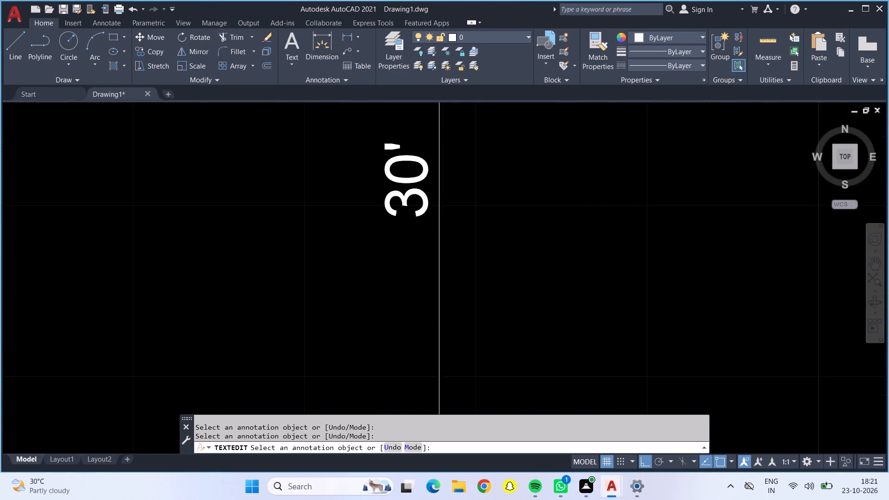
{"action": "double_click", "coordinate": [422, 177]}
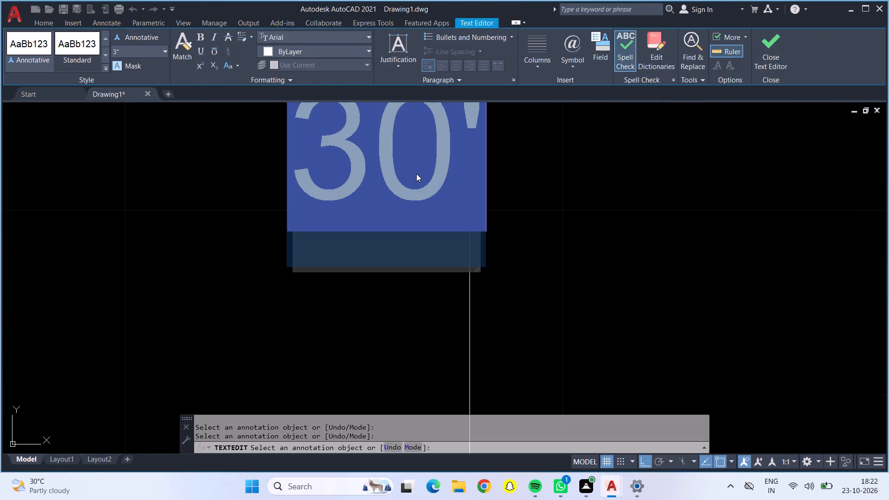
{"action": "key", "text": "BackSpace"}
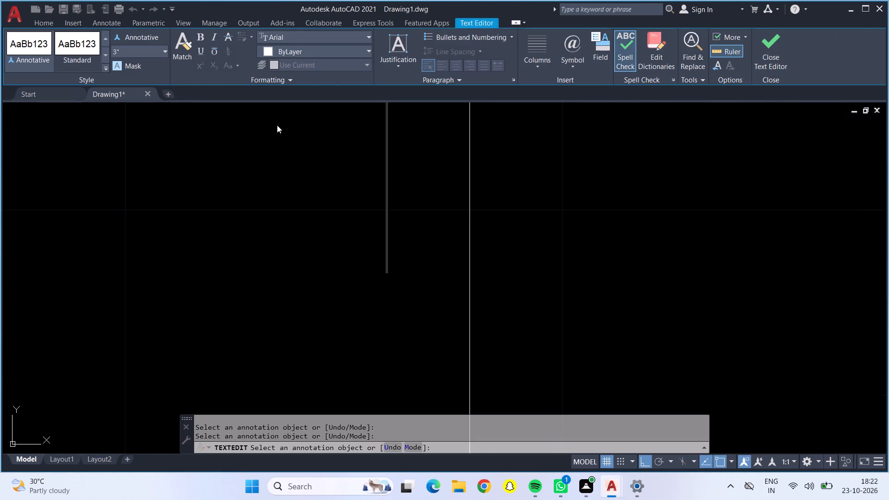
{"action": "left_click", "coordinate": [164, 49]}
{"action": "left_click", "coordinate": [165, 50]}
{"action": "left_click", "coordinate": [163, 65]}
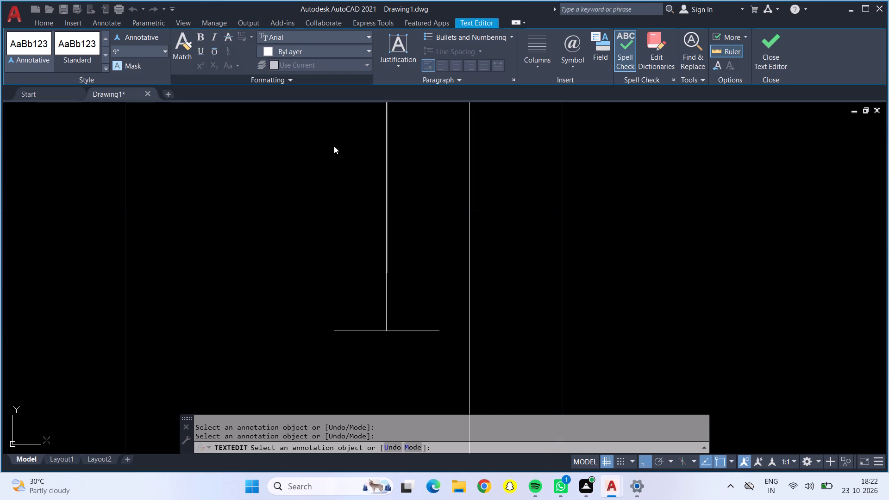
{"action": "type", "text": "30'"}
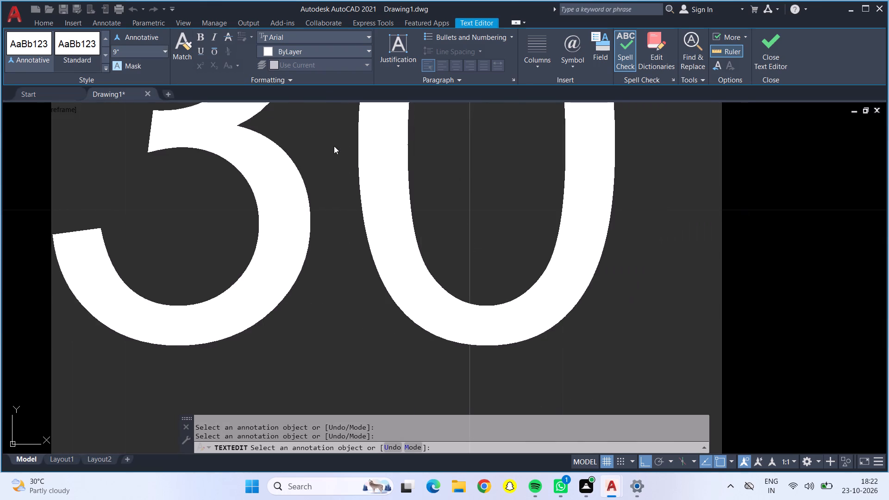
{"action": "scroll", "coordinate": [334, 146], "scroll_direction": "up", "scroll_amount": 1}
{"action": "scroll", "coordinate": [328, 150], "scroll_direction": "down", "scroll_amount": 4}
{"action": "left_click", "coordinate": [119, 296]}
Replace the middle floor plan's overall depth dimension text with 40' at a text height of 9".
{"action": "scroll", "coordinate": [125, 288], "scroll_direction": "down", "scroll_amount": 3}
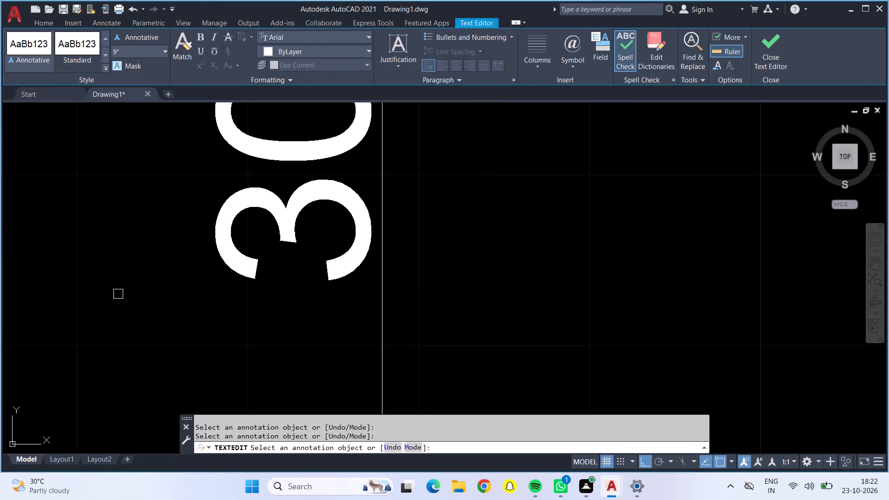
{"action": "scroll", "coordinate": [125, 288], "scroll_direction": "down", "scroll_amount": 1}
{"action": "scroll", "coordinate": [179, 255], "scroll_direction": "down", "scroll_amount": 7}
{"action": "middle_click_drag", "start_coordinate": [131, 231], "coordinate": [136, 231]}
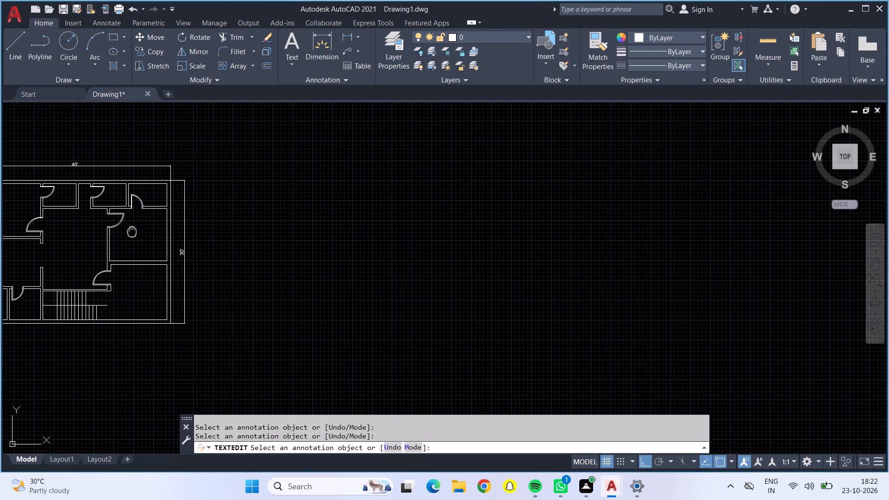
{"action": "middle_click_drag", "start_coordinate": [136, 231], "coordinate": [548, 197]}
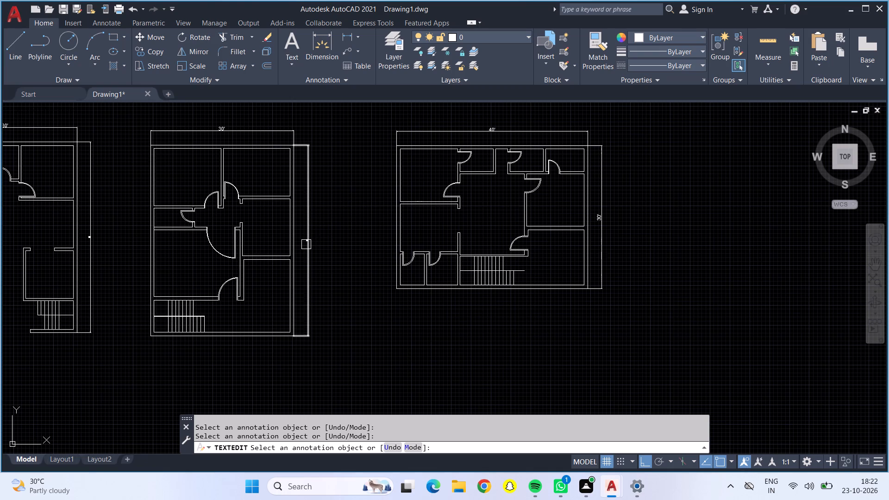
{"action": "scroll", "coordinate": [304, 240], "scroll_direction": "up", "scroll_amount": 9}
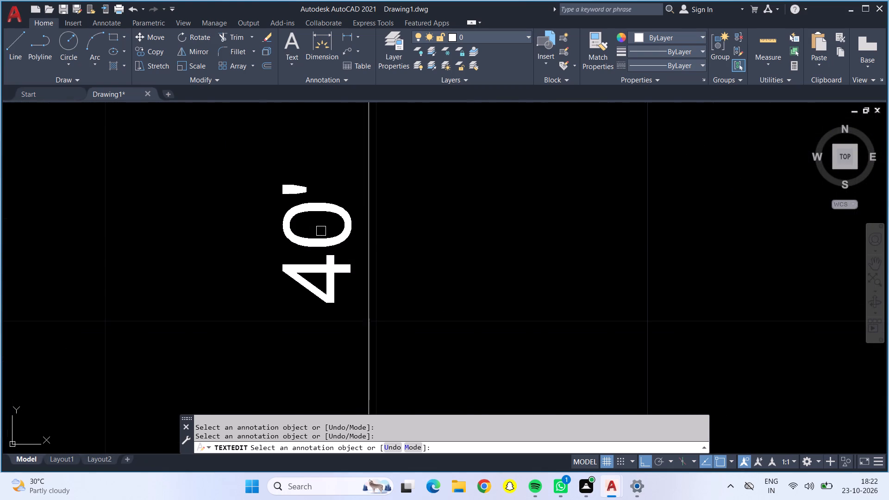
{"action": "scroll", "coordinate": [306, 241], "scroll_direction": "up", "scroll_amount": 3}
{"action": "double_click", "coordinate": [306, 241]}
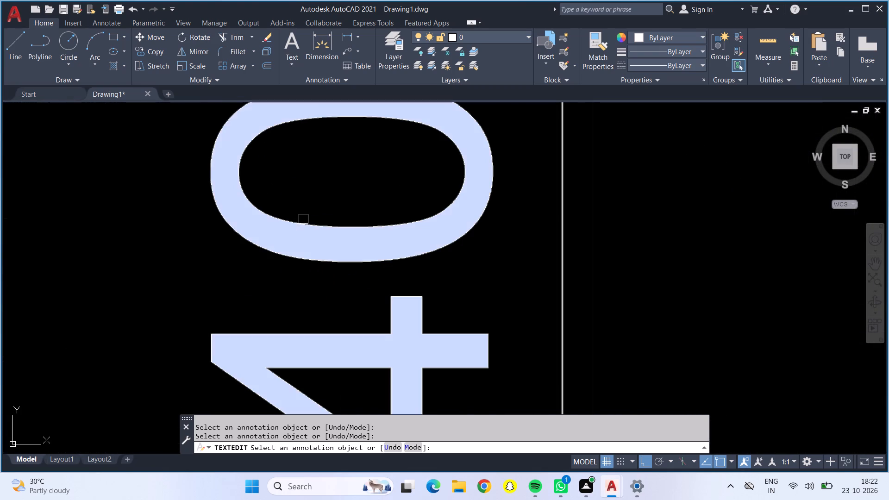
{"action": "double_click", "coordinate": [302, 225]}
{"action": "scroll", "coordinate": [302, 225], "scroll_direction": "down", "scroll_amount": 7}
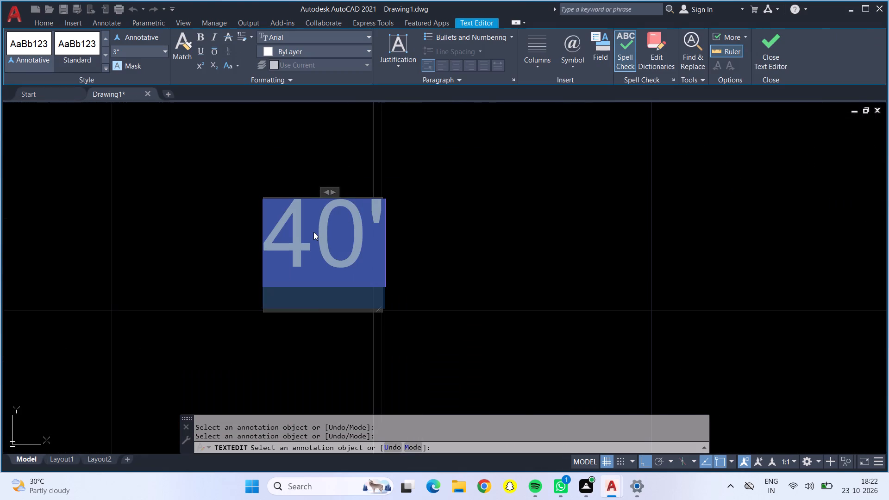
{"action": "key", "text": "BackSpace"}
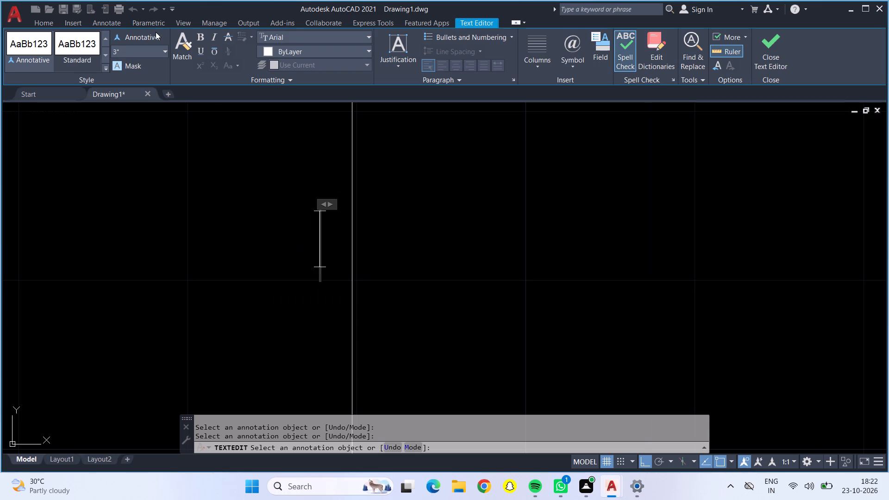
{"action": "left_click", "coordinate": [166, 44]}
{"action": "left_click", "coordinate": [163, 50]}
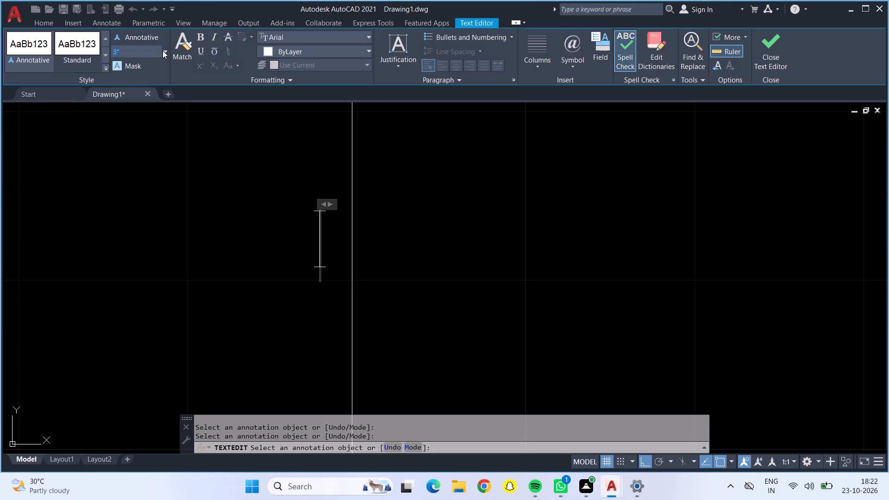
{"action": "left_click", "coordinate": [161, 61]}
{"action": "scroll", "coordinate": [161, 75], "scroll_direction": "down", "scroll_amount": 4}
{"action": "scroll", "coordinate": [225, 150], "scroll_direction": "down", "scroll_amount": 2}
{"action": "middle_click_drag", "start_coordinate": [227, 156], "coordinate": [337, 199]}
{"action": "type", "text": "40"}
{"action": "key", "text": "apostrophe"}
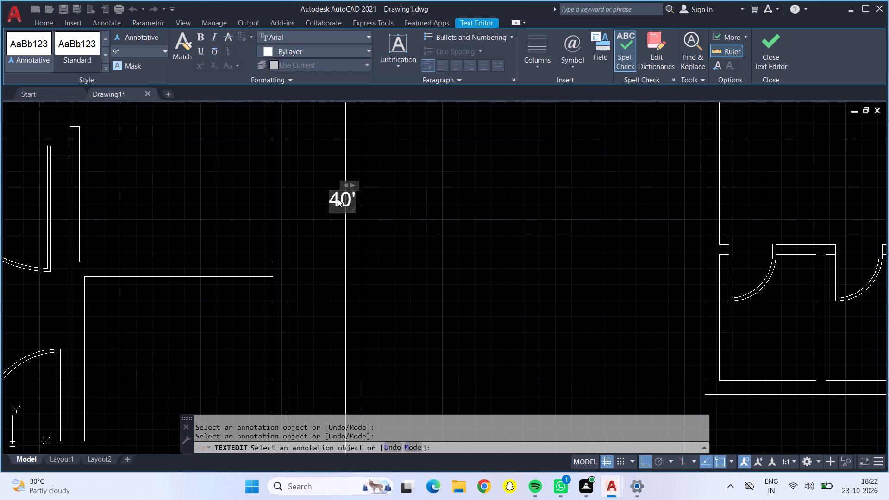
{"action": "left_click", "coordinate": [543, 309]}
Replace the leftmost floor plan's overall depth dimension text with 40' at a text height of 9".
{"action": "scroll", "coordinate": [543, 309], "scroll_direction": "down", "scroll_amount": 3}
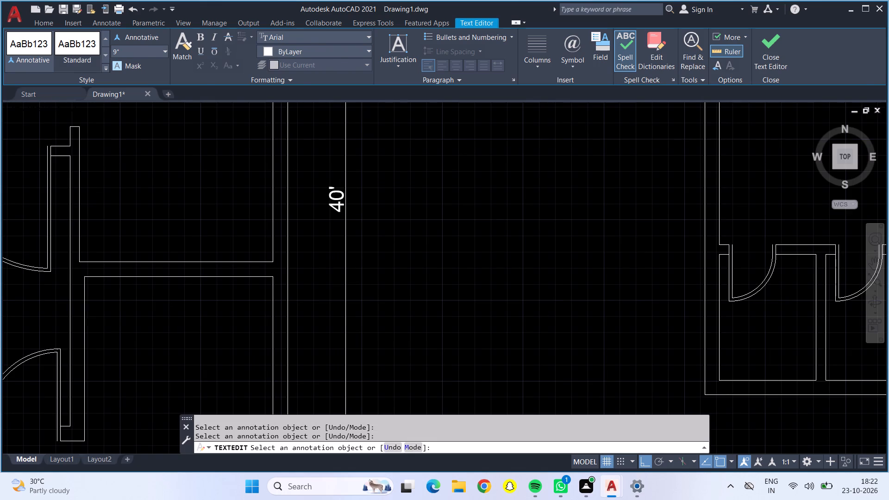
{"action": "scroll", "coordinate": [543, 309], "scroll_direction": "down", "scroll_amount": 3}
{"action": "scroll", "coordinate": [384, 288], "scroll_direction": "up", "scroll_amount": 3}
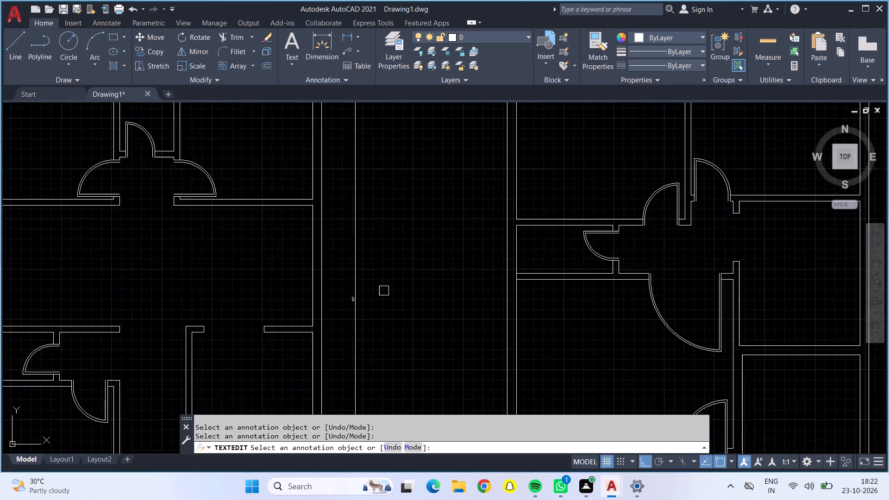
{"action": "scroll", "coordinate": [384, 291], "scroll_direction": "up", "scroll_amount": 2}
{"action": "scroll", "coordinate": [306, 321], "scroll_direction": "up", "scroll_amount": 5}
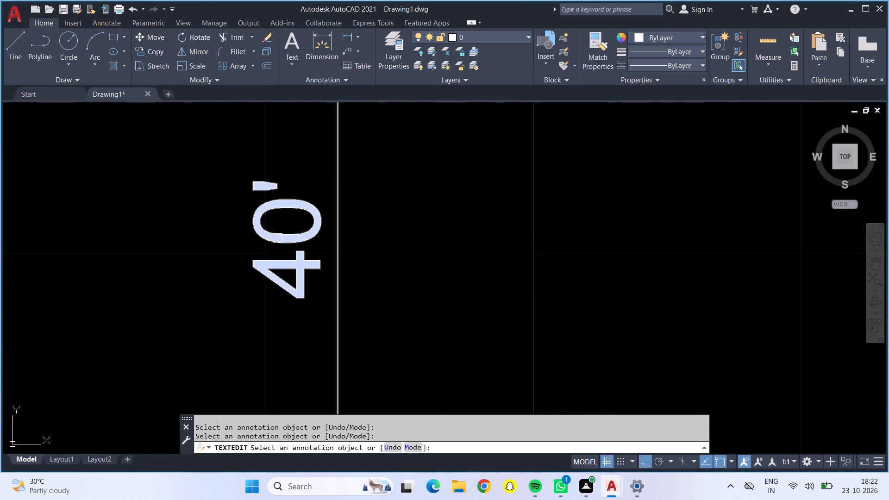
{"action": "double_click", "coordinate": [275, 238]}
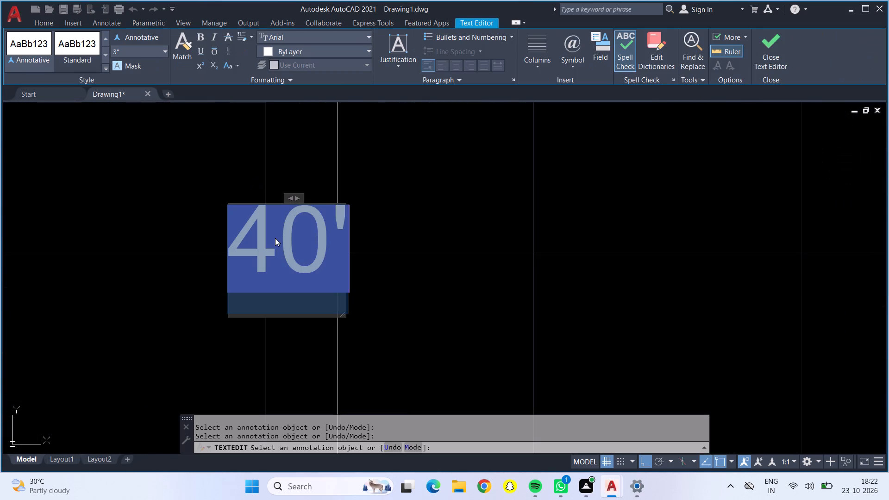
{"action": "key", "text": "BackSpace"}
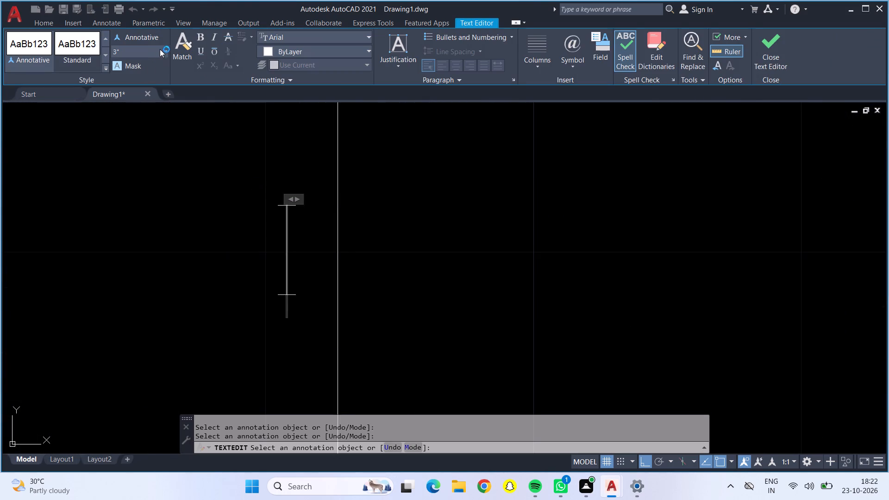
{"action": "left_click", "coordinate": [166, 52]}
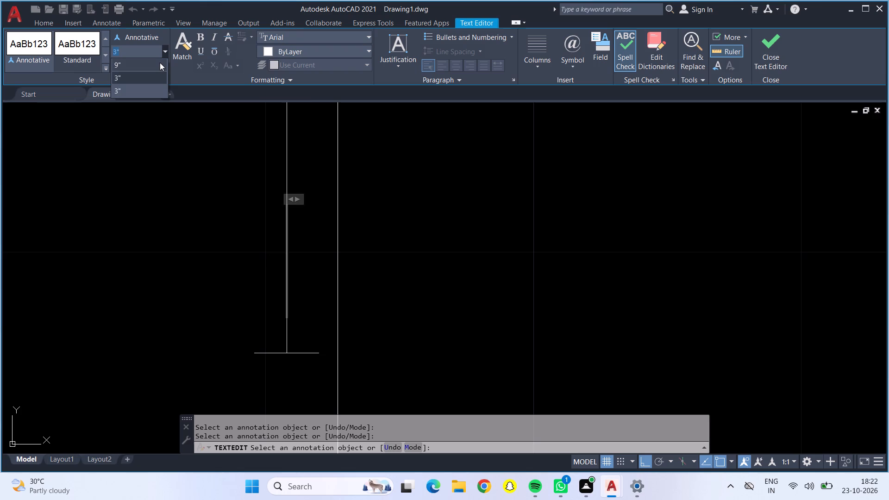
{"action": "left_click", "coordinate": [160, 62]}
{"action": "type", "text": "40'"}
{"action": "scroll", "coordinate": [284, 215], "scroll_direction": "down", "scroll_amount": 2}
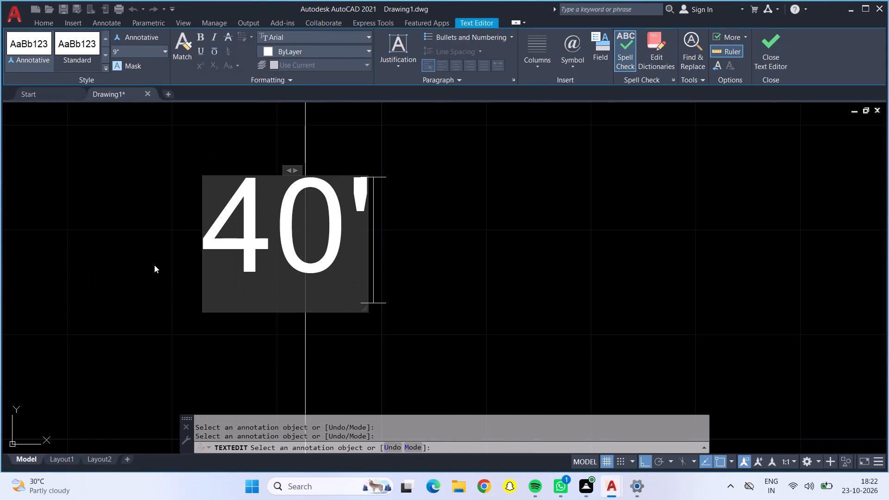
{"action": "left_click", "coordinate": [154, 265]}
{"action": "scroll", "coordinate": [156, 264], "scroll_direction": "down", "scroll_amount": 4}
{"action": "scroll", "coordinate": [290, 242], "scroll_direction": "down", "scroll_amount": 6}
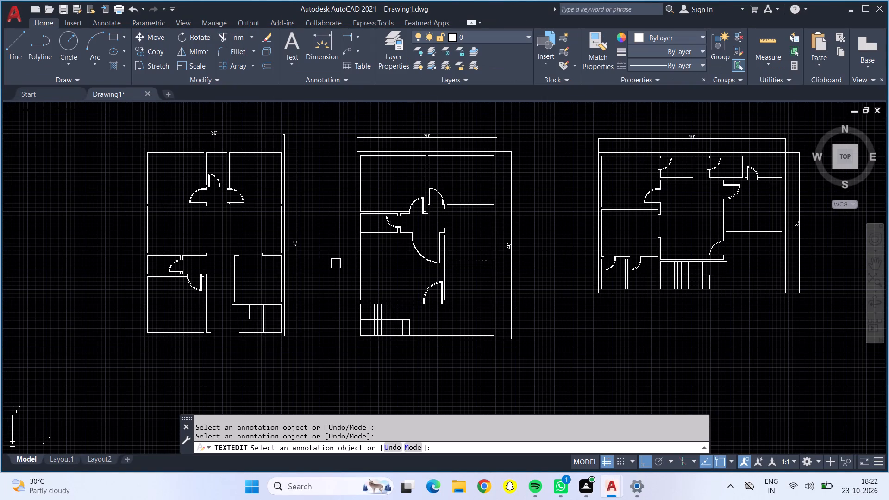
{"action": "middle_click_drag", "start_coordinate": [338, 265], "coordinate": [242, 272]}
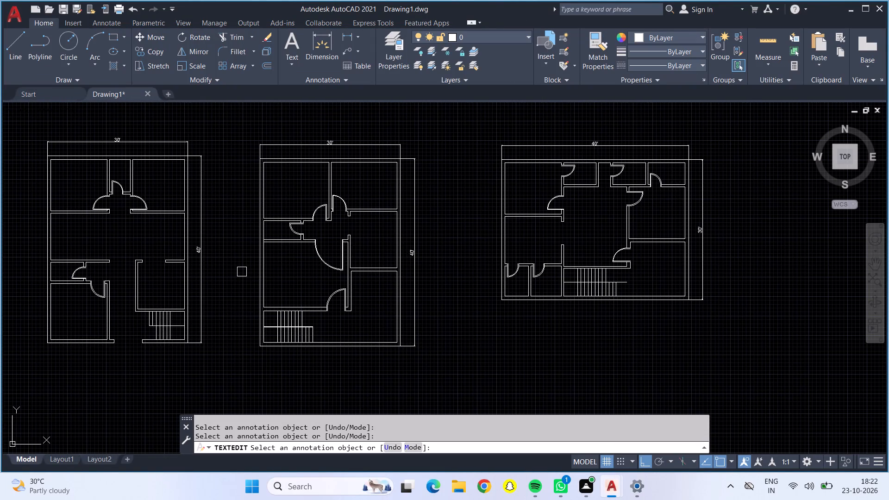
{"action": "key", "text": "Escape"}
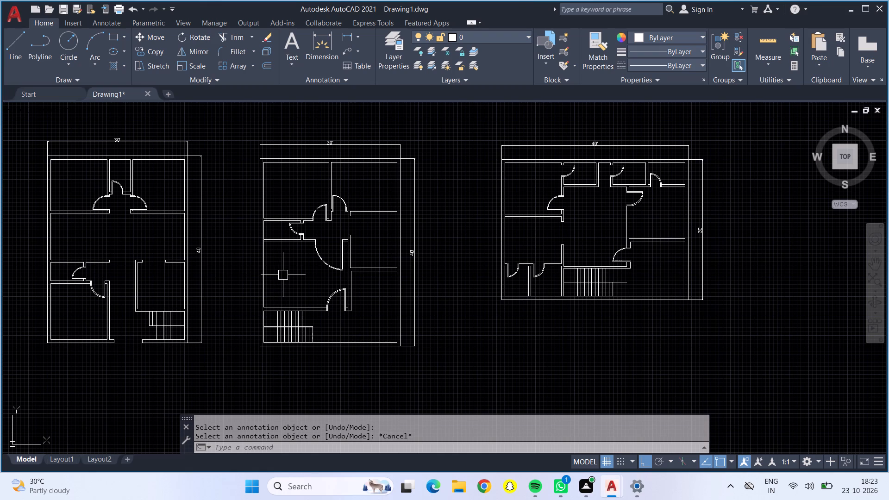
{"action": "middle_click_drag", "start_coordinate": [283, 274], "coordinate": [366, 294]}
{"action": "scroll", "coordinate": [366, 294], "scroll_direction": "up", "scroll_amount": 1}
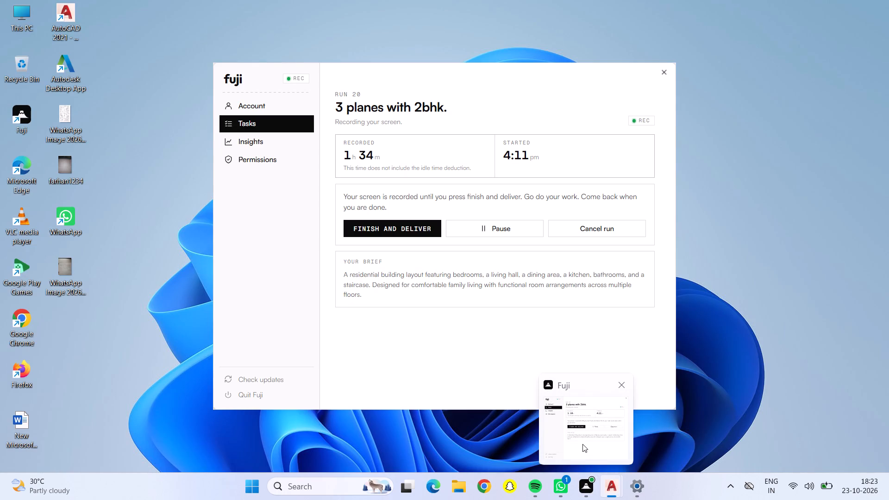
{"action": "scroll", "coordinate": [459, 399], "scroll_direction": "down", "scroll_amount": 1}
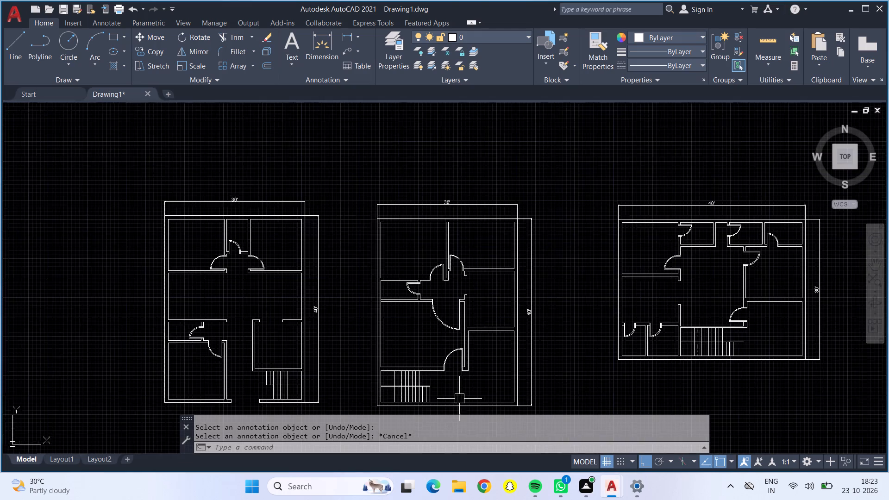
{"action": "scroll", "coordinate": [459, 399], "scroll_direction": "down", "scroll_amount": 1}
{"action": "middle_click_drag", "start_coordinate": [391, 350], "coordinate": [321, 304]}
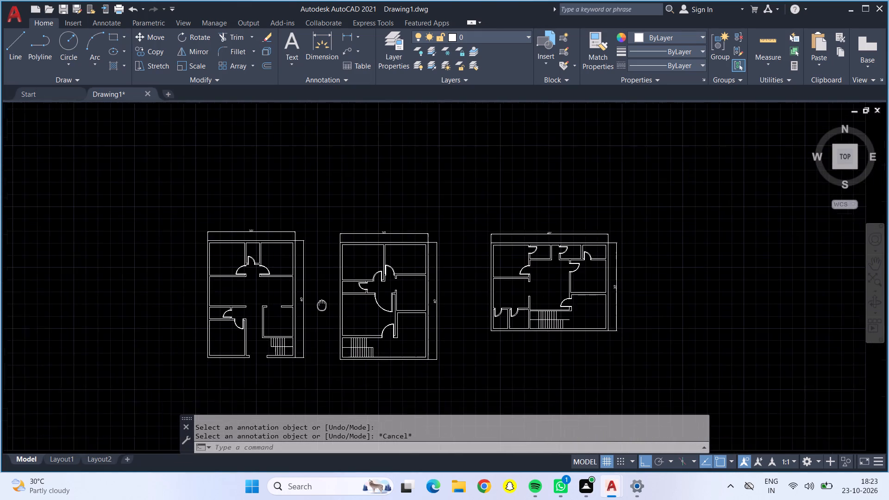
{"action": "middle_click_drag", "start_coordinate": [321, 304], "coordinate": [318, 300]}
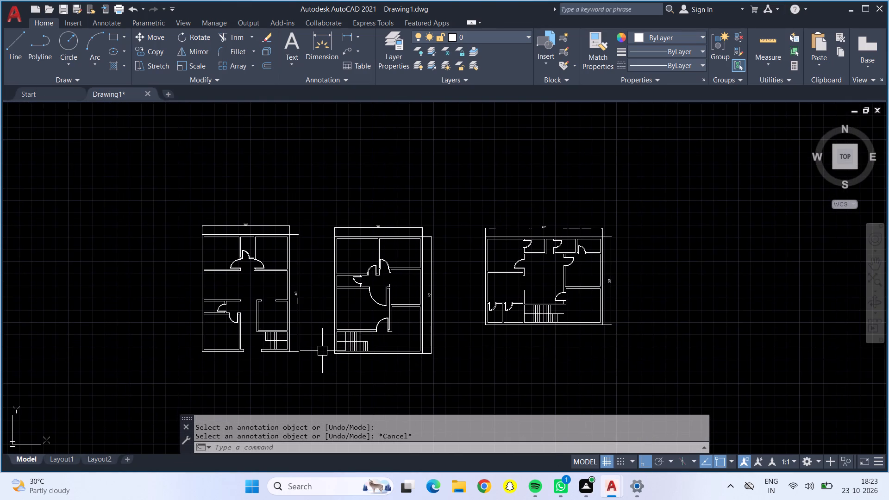
Draw a U-shaped direction line through both stair flights of the leftmost floor plan, with a vertical leg about 3'-2" long.
{"action": "scroll", "coordinate": [247, 344], "scroll_direction": "up", "scroll_amount": 2}
{"action": "scroll", "coordinate": [402, 355], "scroll_direction": "up", "scroll_amount": 2}
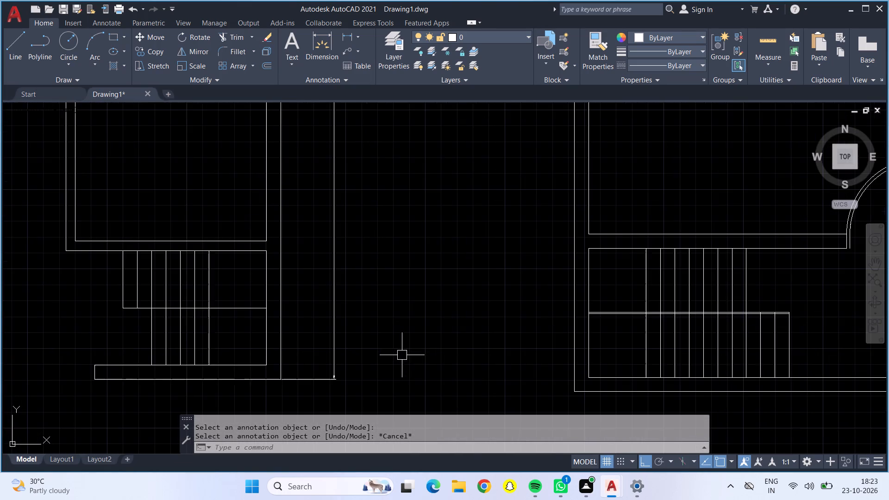
{"action": "middle_click_drag", "start_coordinate": [402, 354], "coordinate": [351, 337]}
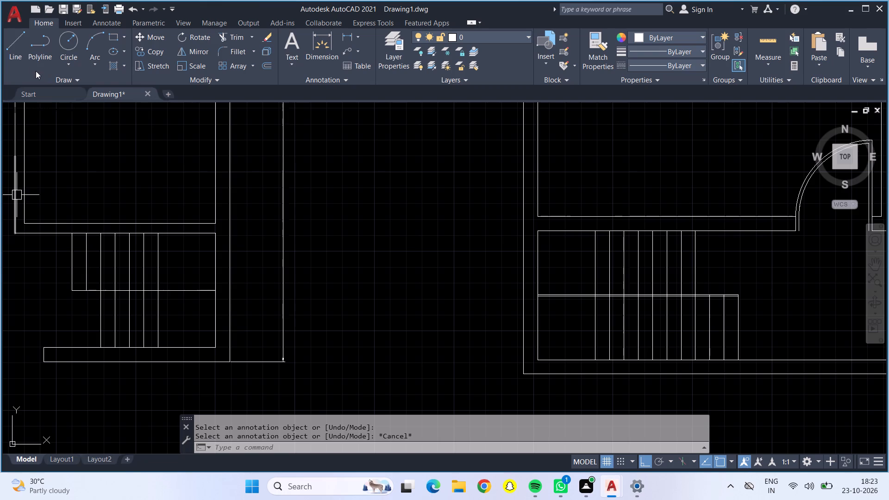
{"action": "left_click", "coordinate": [14, 47]}
{"action": "middle_click_drag", "start_coordinate": [59, 288], "coordinate": [115, 320]}
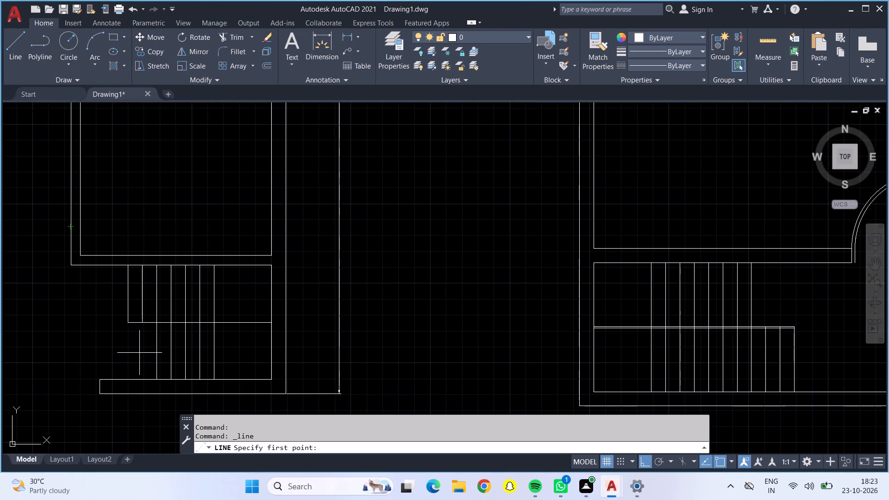
{"action": "left_click", "coordinate": [139, 356]}
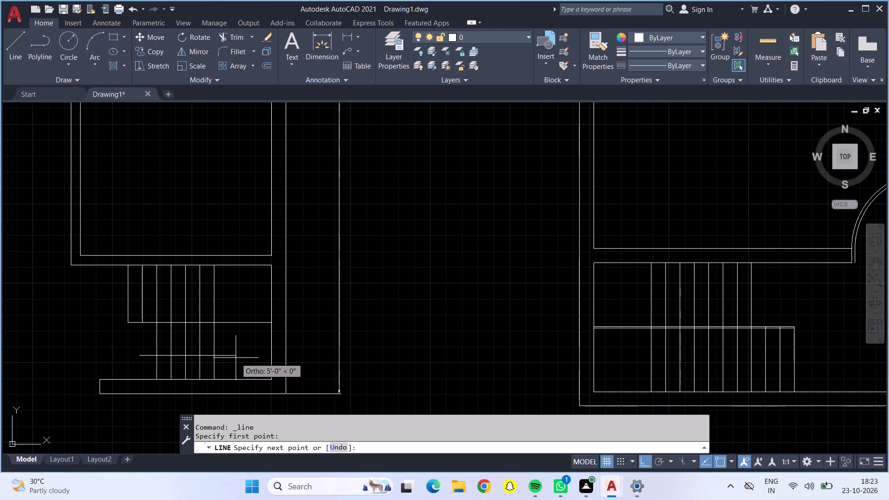
{"action": "left_click", "coordinate": [244, 357]}
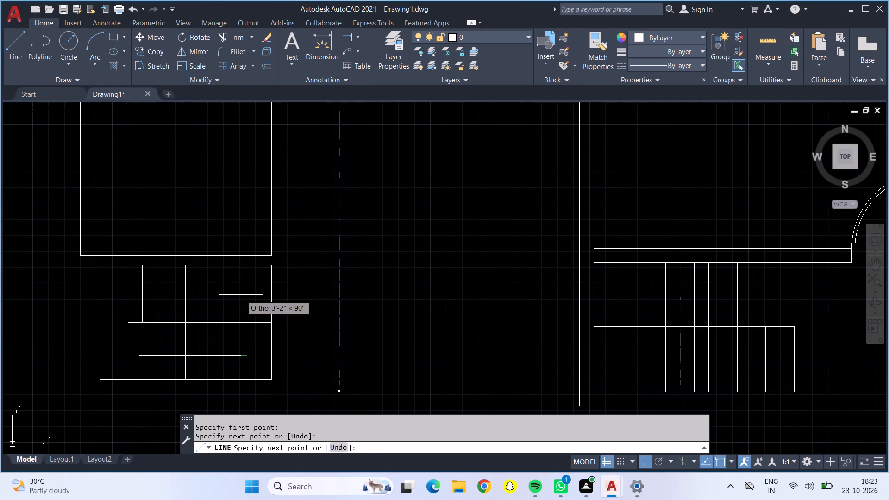
{"action": "left_click", "coordinate": [241, 295]}
{"action": "scroll", "coordinate": [174, 298], "scroll_direction": "up", "scroll_amount": 3}
{"action": "left_click", "coordinate": [160, 289]}
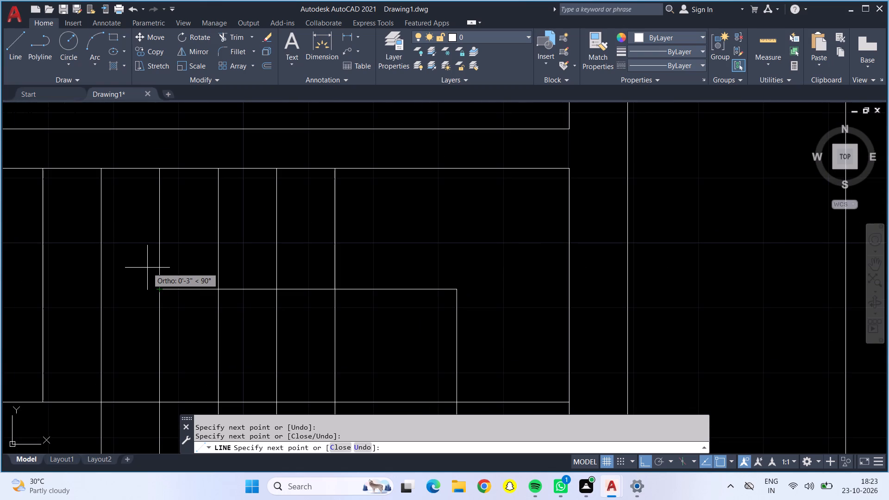
Draw an open arrowhead at the direction line's upper-flight end, using 3" offsets above and below it and a tip on the adjacent tread line.
{"action": "key", "text": "3"}
{"action": "key", "text": "shift+quotedbl"}
{"action": "key", "text": "Return"}
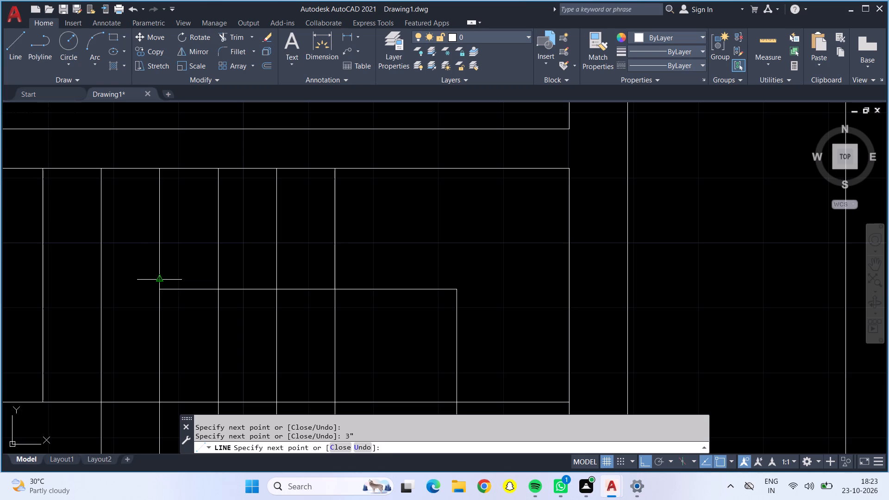
{"action": "left_click", "coordinate": [161, 290]}
{"action": "key", "text": "3"}
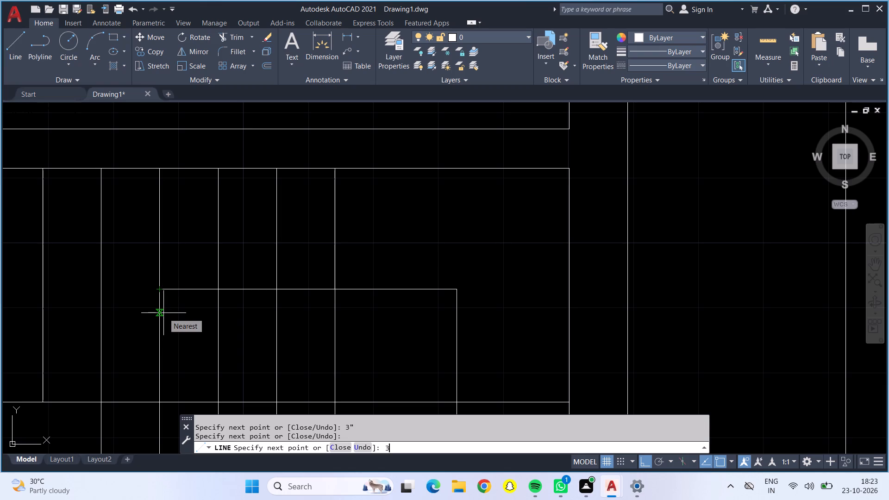
{"action": "key", "text": "shift+quotedbl"}
{"action": "key", "text": "Return"}
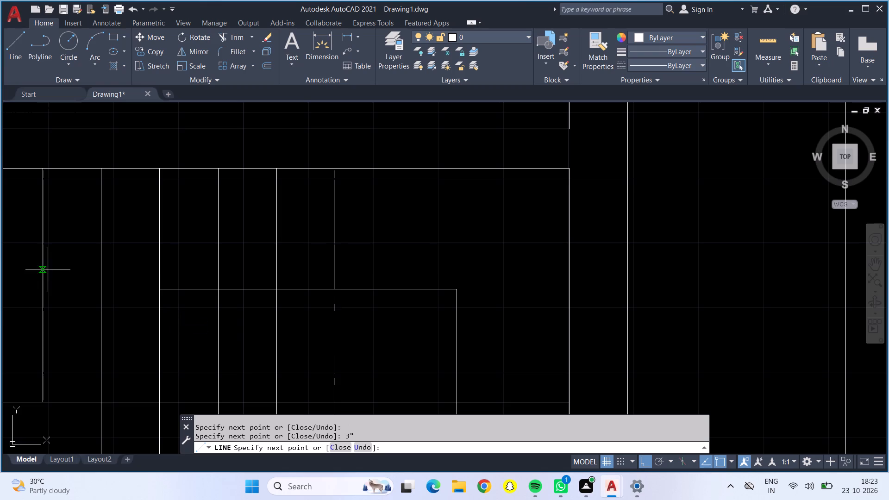
{"action": "left_click", "coordinate": [100, 287]}
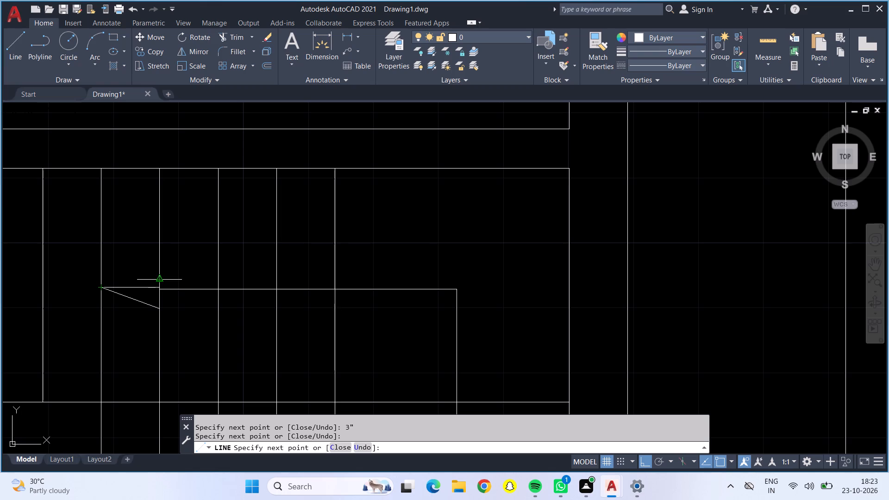
{"action": "left_click", "coordinate": [159, 280]}
{"action": "scroll", "coordinate": [154, 324], "scroll_direction": "up", "scroll_amount": 3}
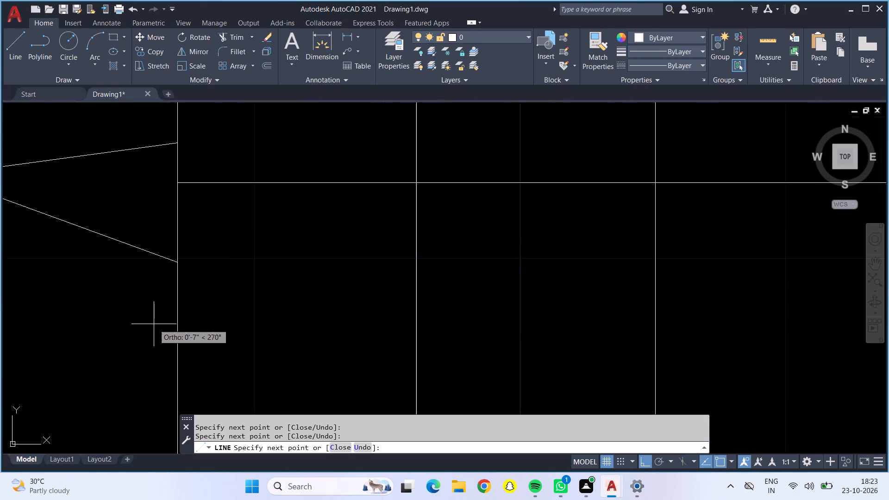
{"action": "middle_click_drag", "start_coordinate": [156, 305], "coordinate": [128, 391]}
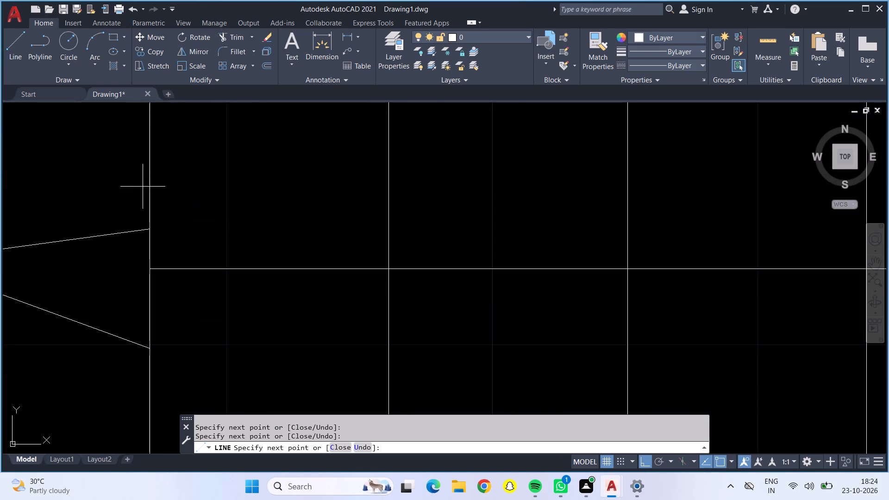
{"action": "left_click", "coordinate": [150, 220]}
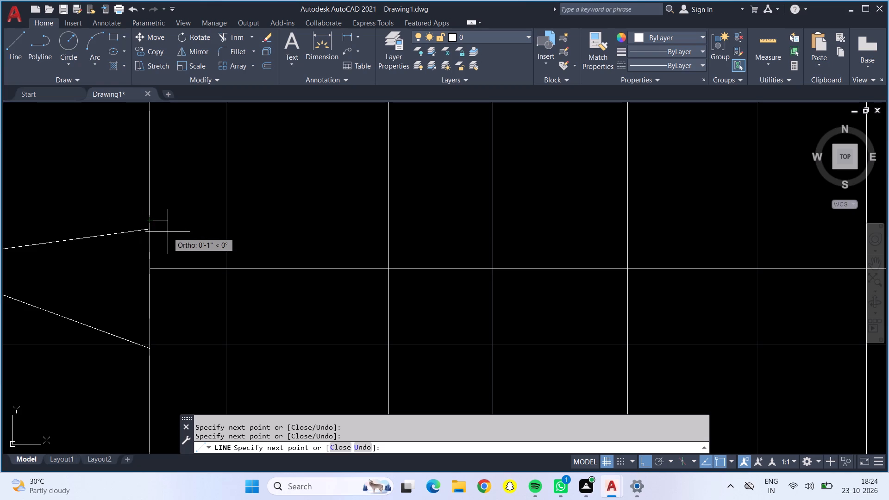
{"action": "key", "text": "Escape"}
Stretch the arrowhead's upper stroke end slightly upward and its lower stroke end closer to the direction line, along the tread line.
{"action": "left_click", "coordinate": [144, 234]}
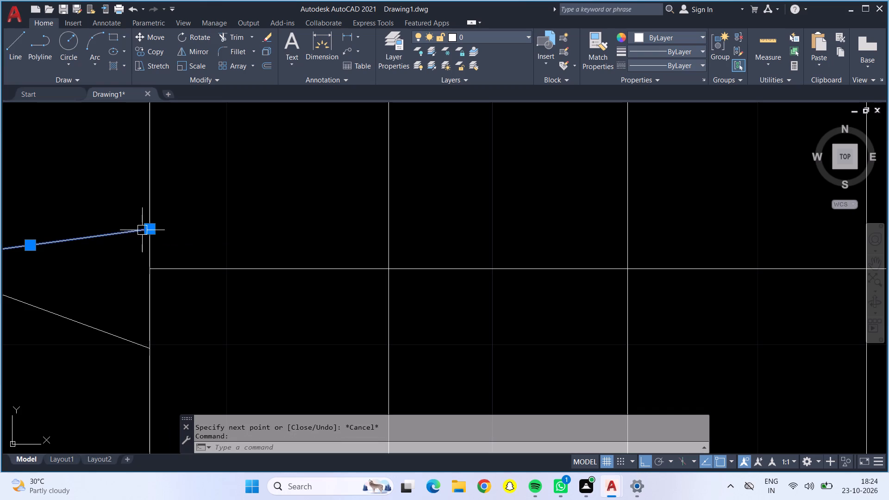
{"action": "left_click", "coordinate": [151, 232]}
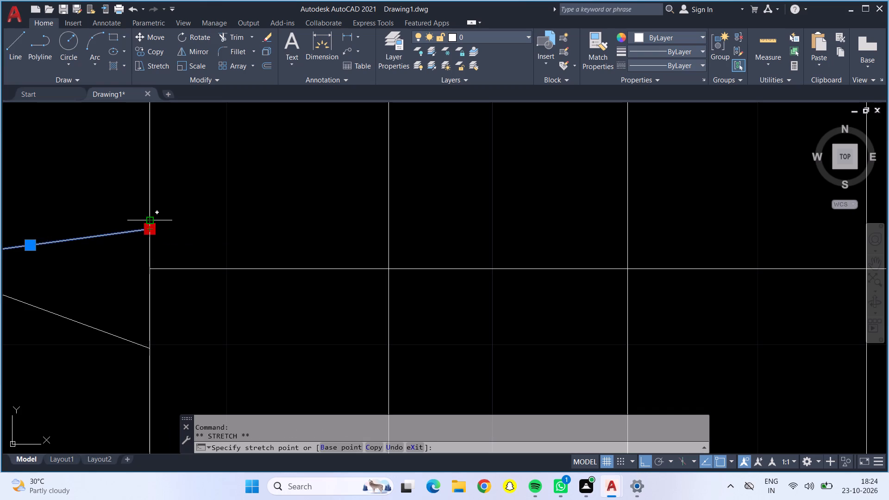
{"action": "left_click", "coordinate": [152, 218]}
{"action": "key", "text": "Escape"}
{"action": "scroll", "coordinate": [152, 218], "scroll_direction": "down", "scroll_amount": 3}
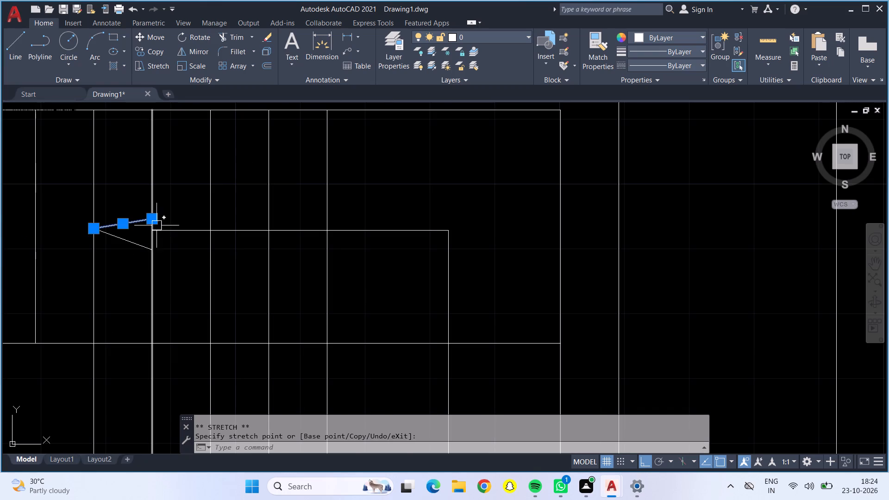
{"action": "scroll", "coordinate": [154, 224], "scroll_direction": "up", "scroll_amount": 4}
{"action": "middle_click_drag", "start_coordinate": [163, 224], "coordinate": [172, 232]}
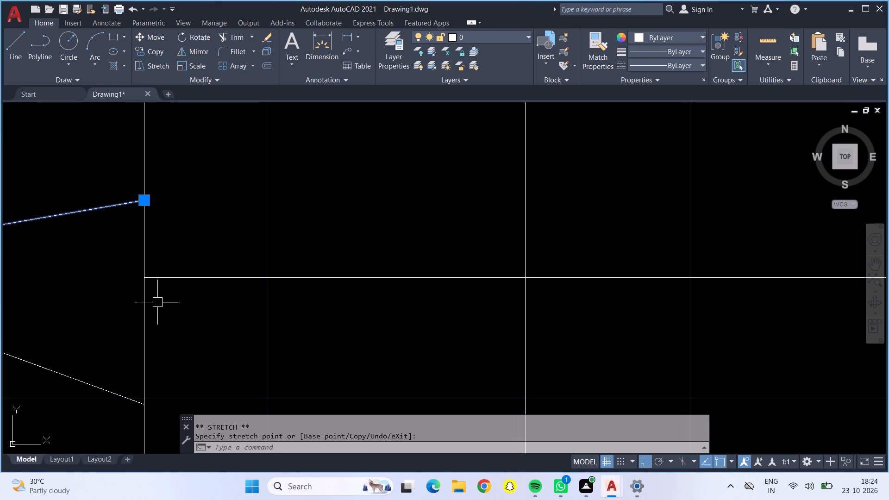
{"action": "double_click", "coordinate": [142, 406]}
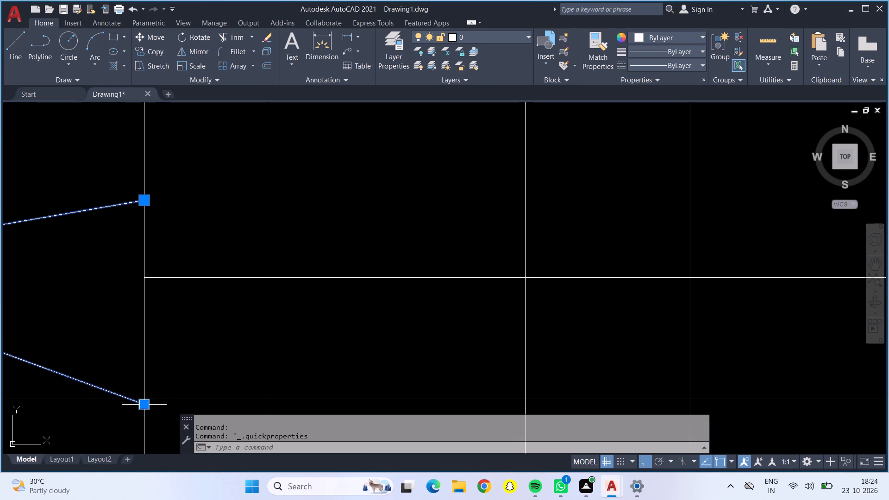
{"action": "left_click", "coordinate": [140, 400]}
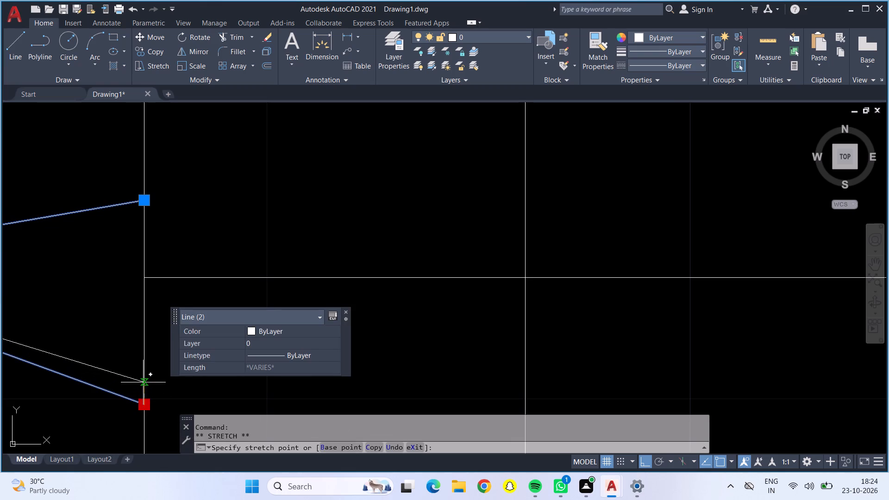
{"action": "left_click", "coordinate": [140, 352]}
{"action": "scroll", "coordinate": [140, 352], "scroll_direction": "down", "scroll_amount": 3}
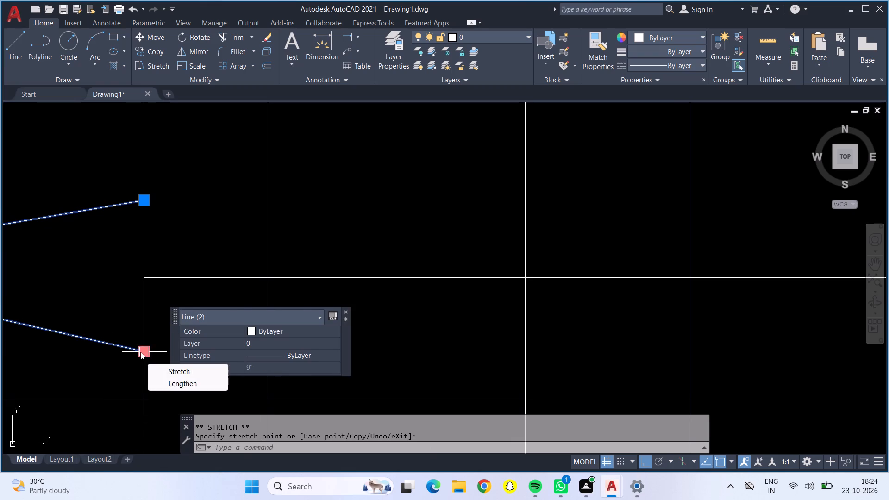
{"action": "scroll", "coordinate": [152, 327], "scroll_direction": "down", "scroll_amount": 3}
{"action": "key", "text": "Escape"}
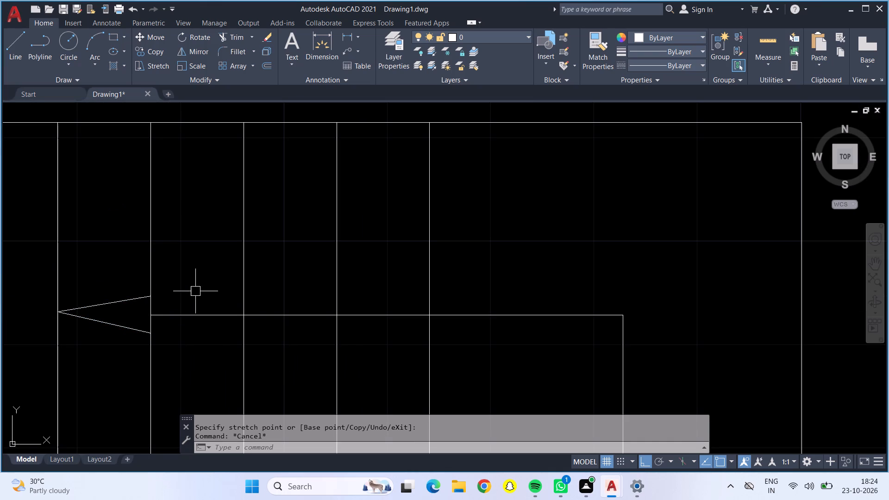
Draw three more lines inside the arrowhead, fanning from its tip to the tread line where the direction line ends.
{"action": "middle_click_drag", "start_coordinate": [195, 291], "coordinate": [225, 289]}
{"action": "left_click", "coordinate": [21, 36]}
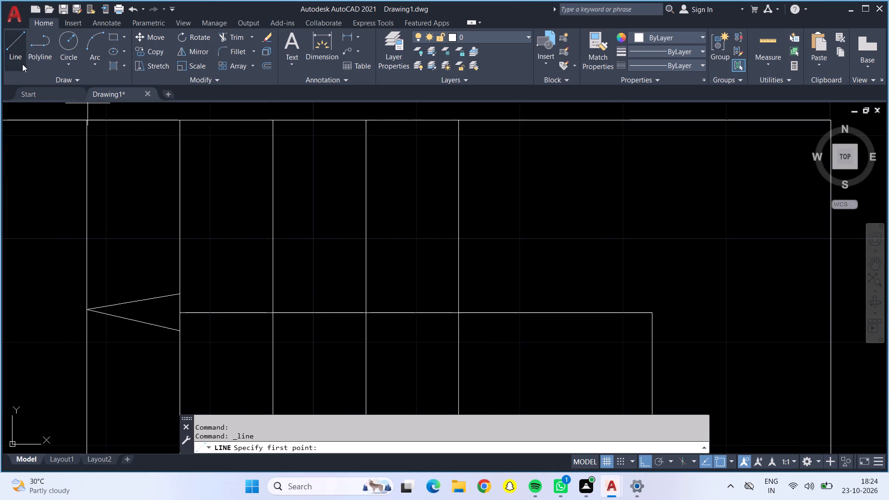
{"action": "left_click", "coordinate": [178, 312]}
{"action": "scroll", "coordinate": [100, 316], "scroll_direction": "up", "scroll_amount": 3}
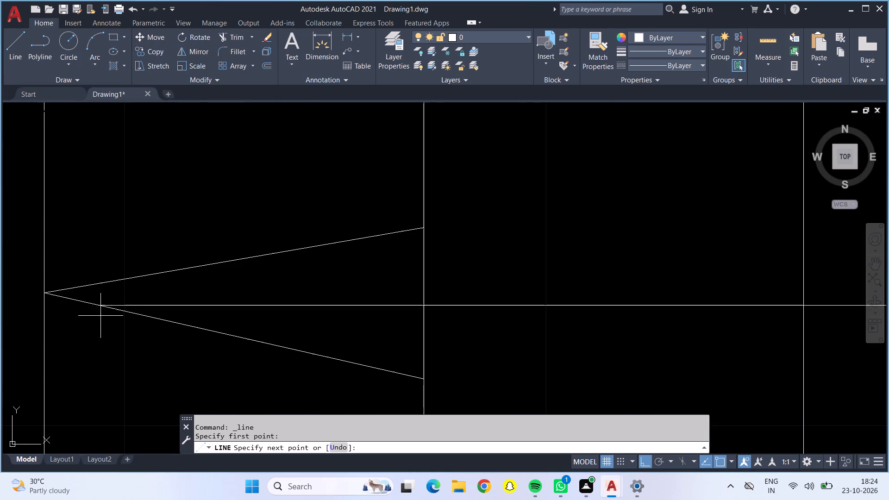
{"action": "left_click", "coordinate": [45, 295]}
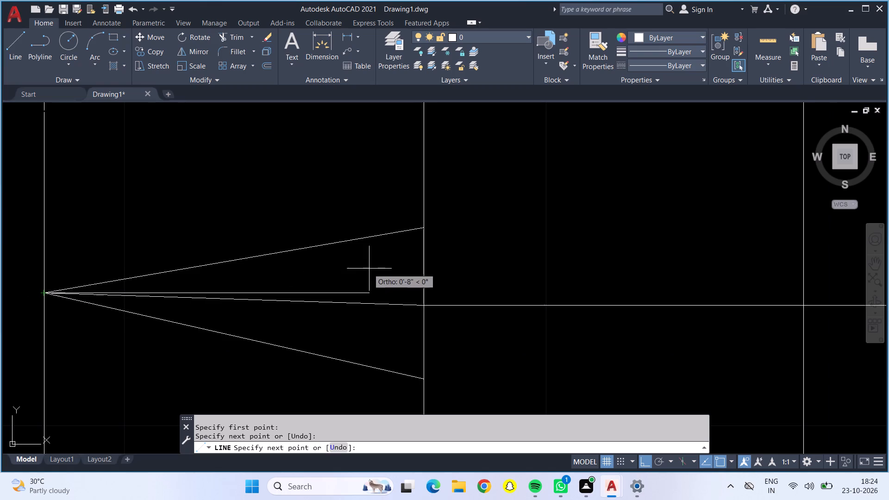
{"action": "left_click", "coordinate": [425, 259]}
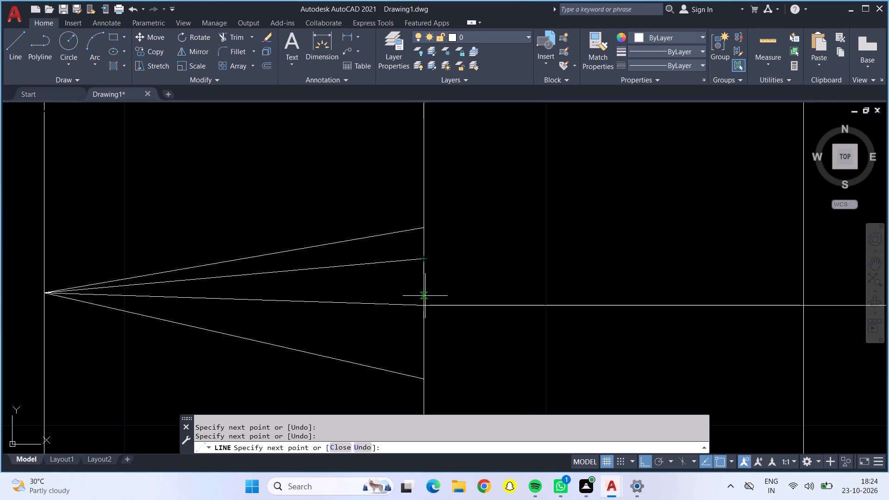
{"action": "left_click", "coordinate": [423, 344]}
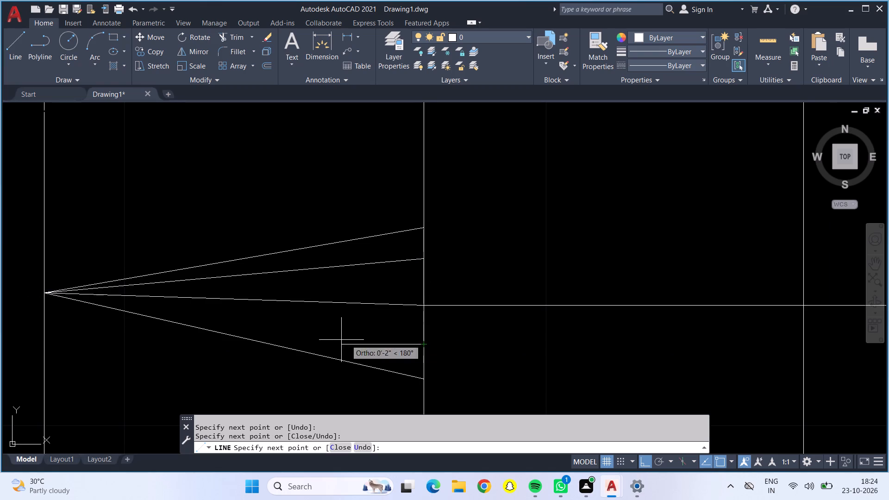
{"action": "left_click", "coordinate": [47, 293]}
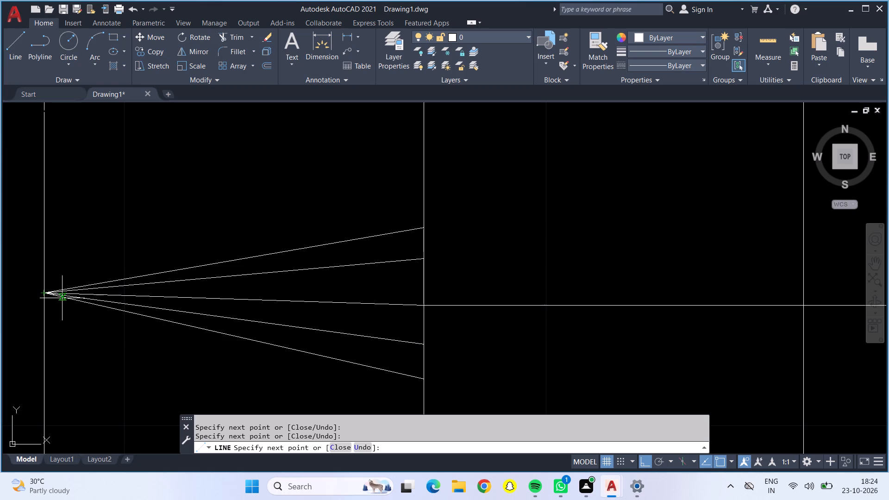
{"action": "key", "text": "Escape"}
{"action": "scroll", "coordinate": [214, 309], "scroll_direction": "down", "scroll_amount": 4}
{"action": "scroll", "coordinate": [263, 320], "scroll_direction": "down", "scroll_amount": 2}
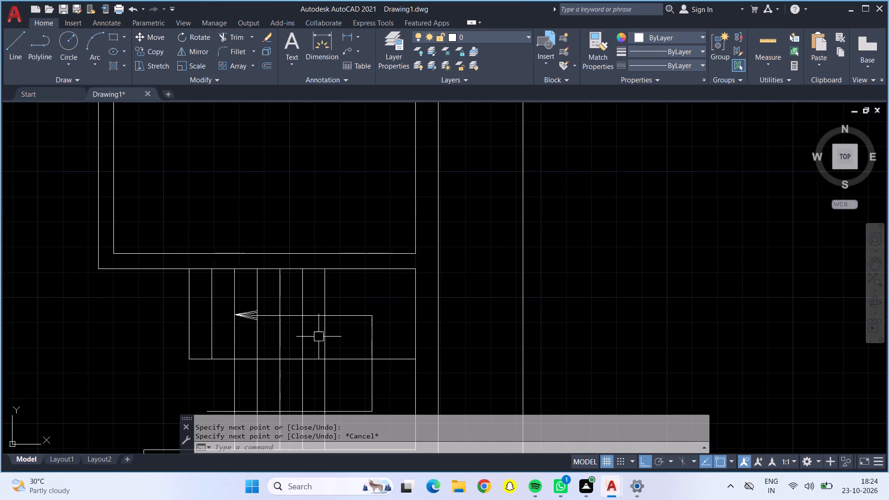
Draw a small circle centred on the lower-flight start of the direction line in the leftmost floor plan's staircase.
{"action": "scroll", "coordinate": [319, 337], "scroll_direction": "down", "scroll_amount": 1}
{"action": "middle_click_drag", "start_coordinate": [218, 348], "coordinate": [217, 327]}
{"action": "middle_click_drag", "start_coordinate": [219, 301], "coordinate": [224, 283]}
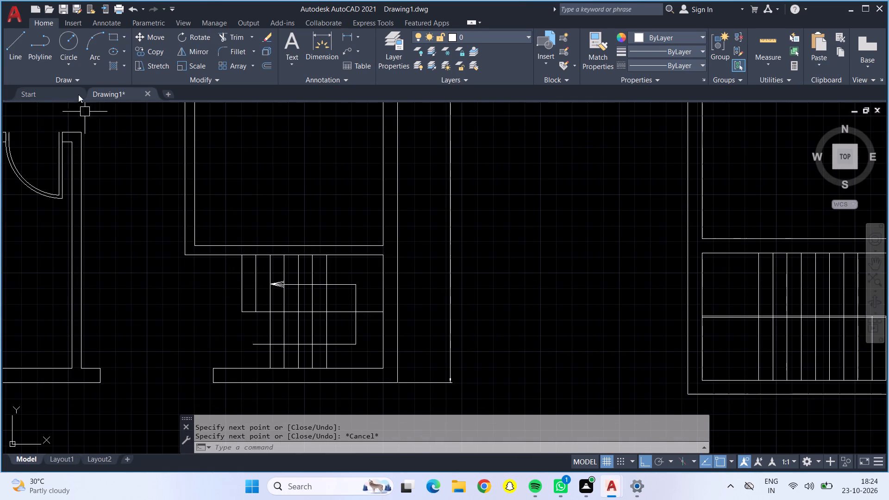
{"action": "left_click", "coordinate": [70, 43]}
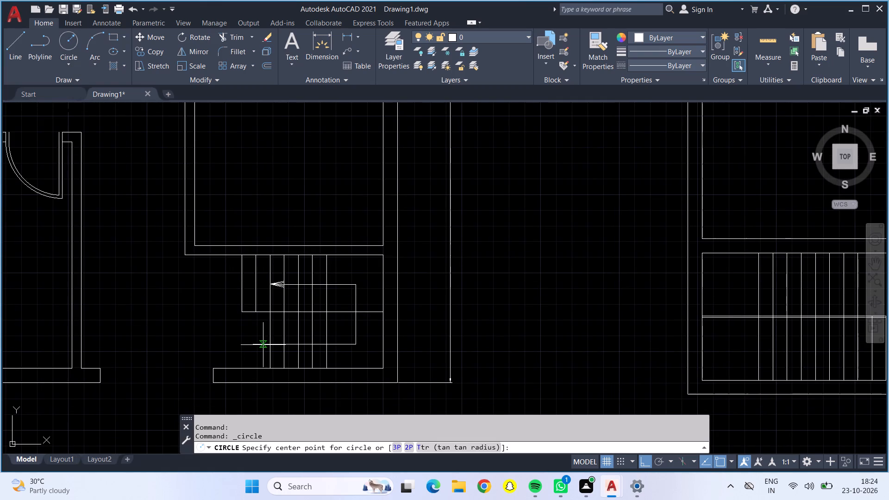
{"action": "scroll", "coordinate": [263, 345], "scroll_direction": "up", "scroll_amount": 3}
{"action": "left_click", "coordinate": [220, 344]}
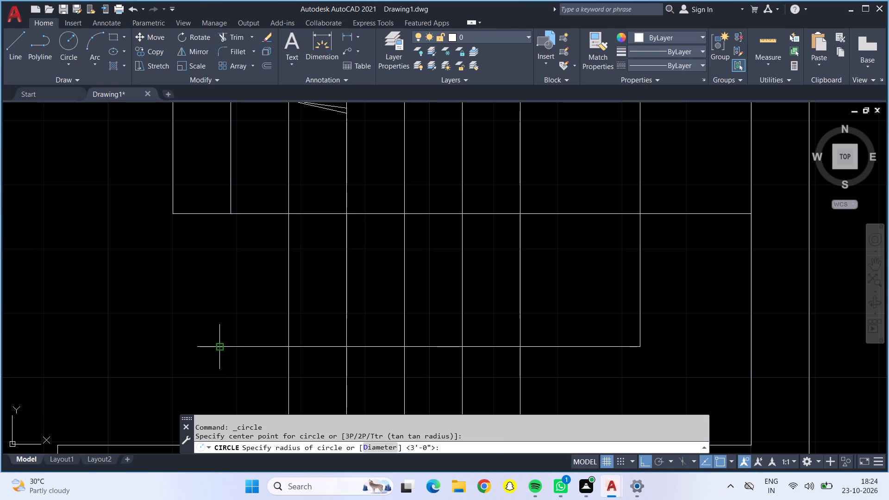
{"action": "left_click", "coordinate": [212, 343]}
{"action": "scroll", "coordinate": [212, 338], "scroll_direction": "down", "scroll_amount": 4}
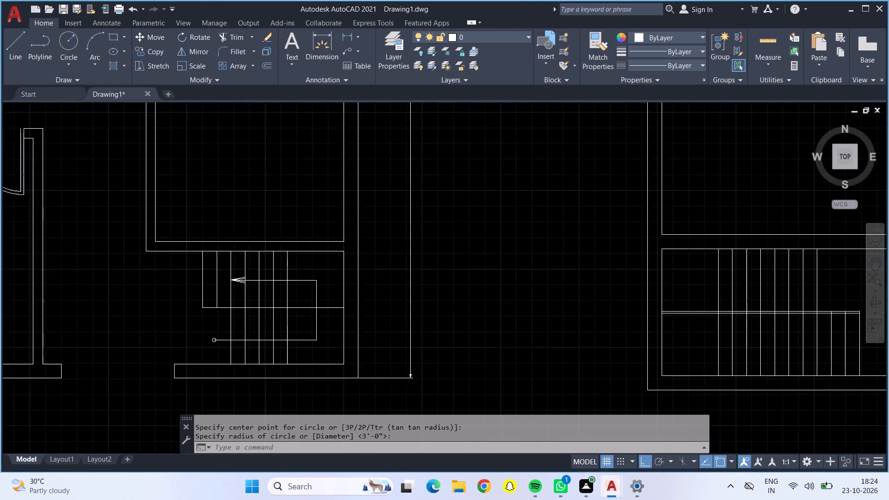
Draw a U-shaped direction line through the middle floor plan's staircase, from beside the upper flight across the landing to a lower-flight tread line.
{"action": "left_click", "coordinate": [11, 54]}
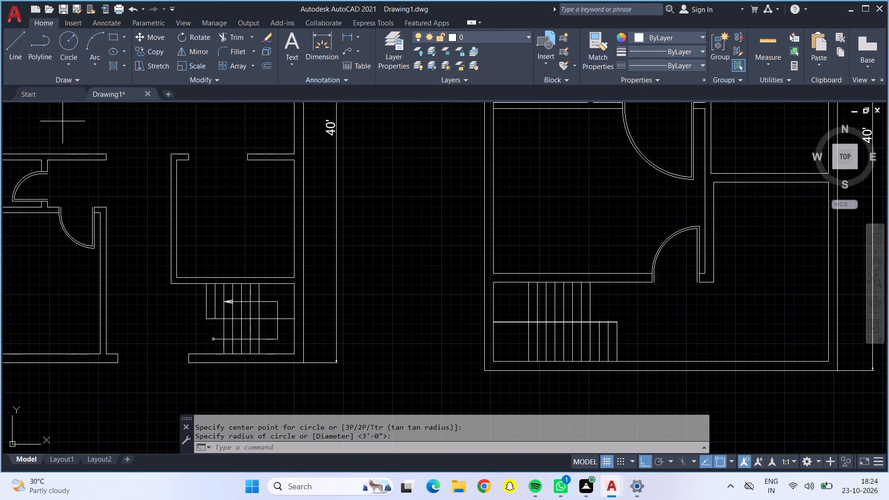
{"action": "middle_click_drag", "start_coordinate": [626, 301], "coordinate": [529, 305]}
{"action": "scroll", "coordinate": [514, 313], "scroll_direction": "up", "scroll_amount": 2}
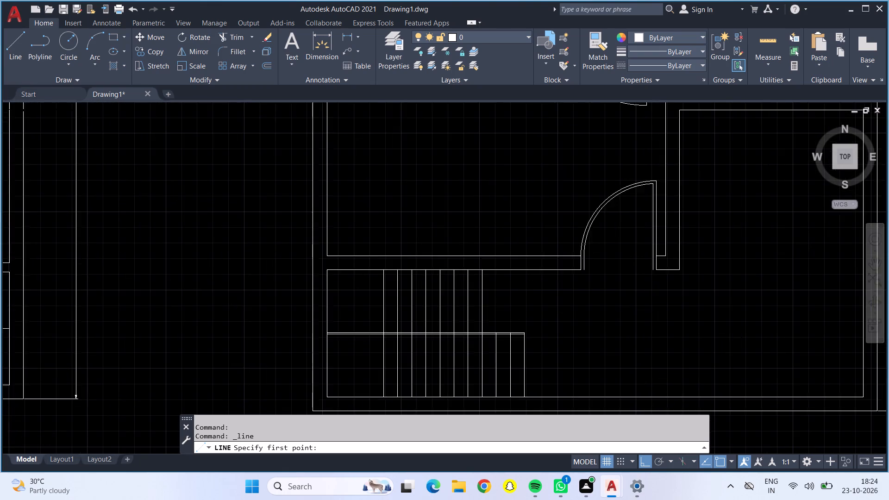
{"action": "middle_click_drag", "start_coordinate": [514, 313], "coordinate": [509, 262]}
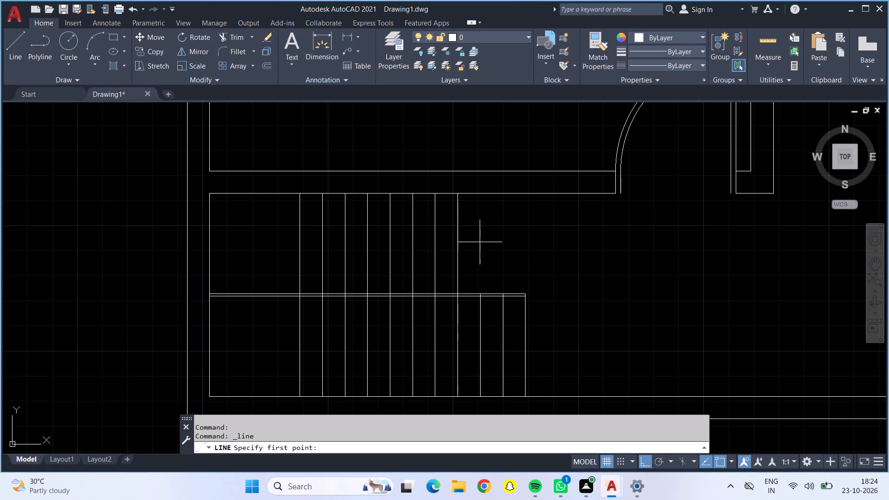
{"action": "left_click_drag", "start_coordinate": [482, 248], "coordinate": [458, 254]}
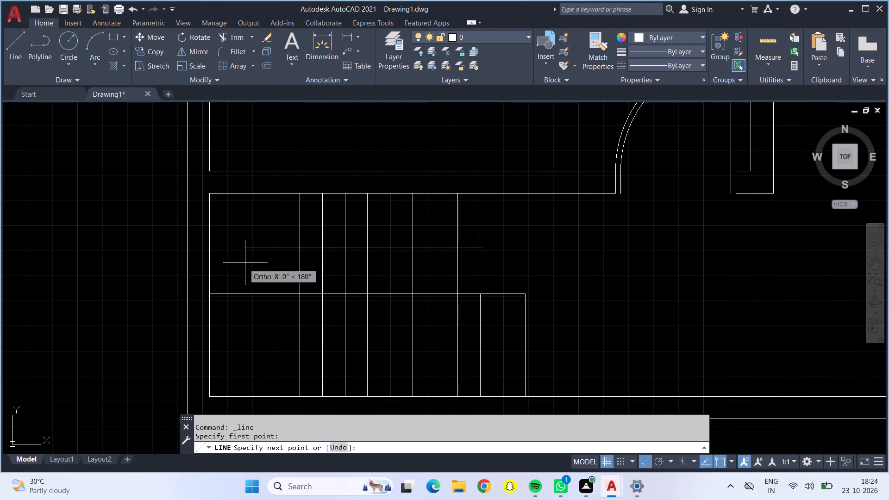
{"action": "left_click", "coordinate": [259, 250]}
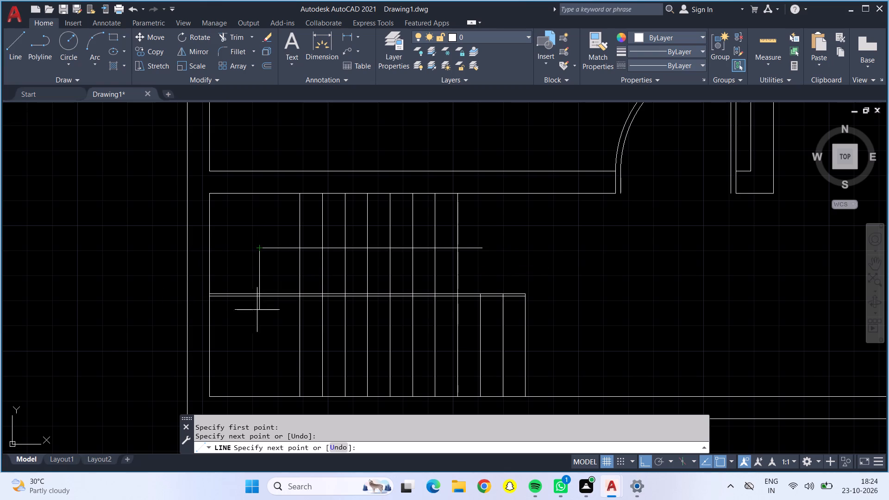
{"action": "left_click", "coordinate": [262, 349]}
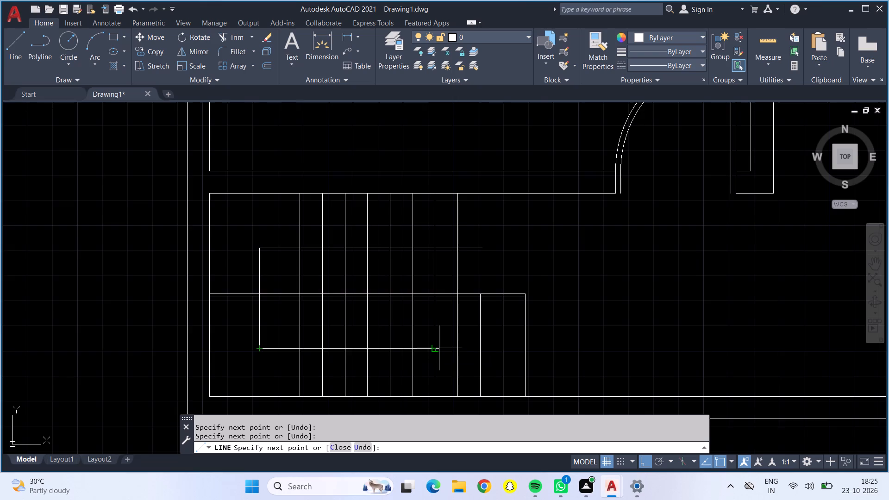
{"action": "scroll", "coordinate": [440, 348], "scroll_direction": "up", "scroll_amount": 2}
{"action": "left_click", "coordinate": [424, 352]}
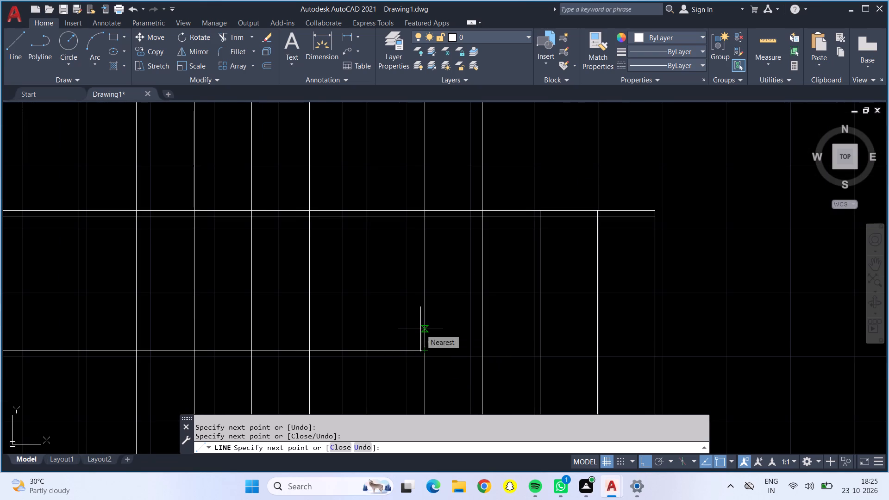
Mark arrowhead offsets 3" above and below the direction line's lower-flight end, with short horizontal ticks and a 3" vertical return from the lower tick.
{"action": "key", "text": "3"}
{"action": "key", "text": "shift+quotedbl"}
{"action": "key", "text": "Return"}
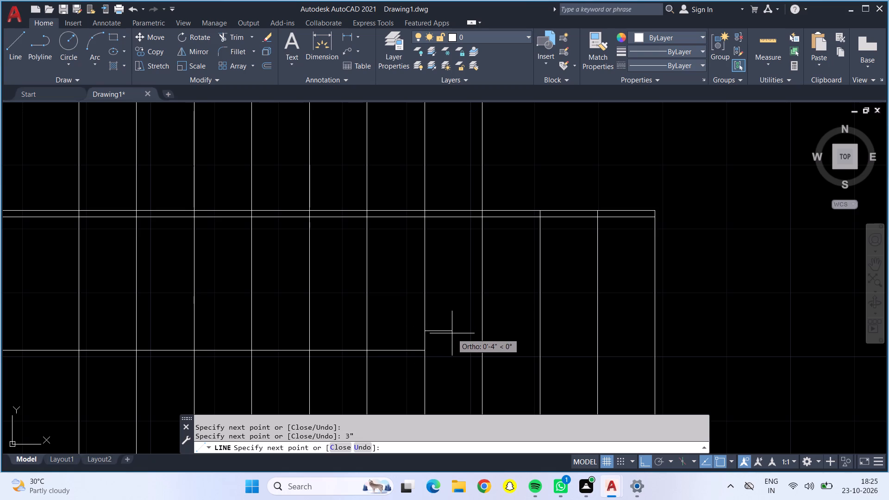
{"action": "left_click", "coordinate": [437, 333]}
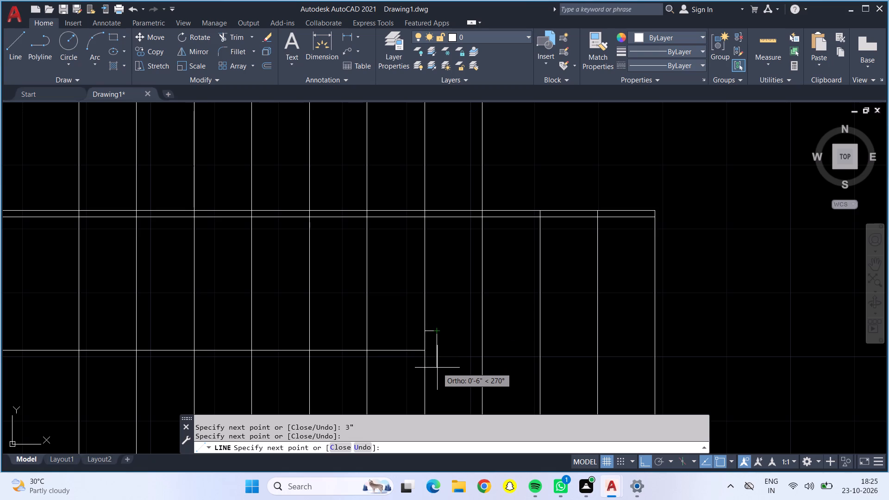
{"action": "left_click", "coordinate": [428, 331]}
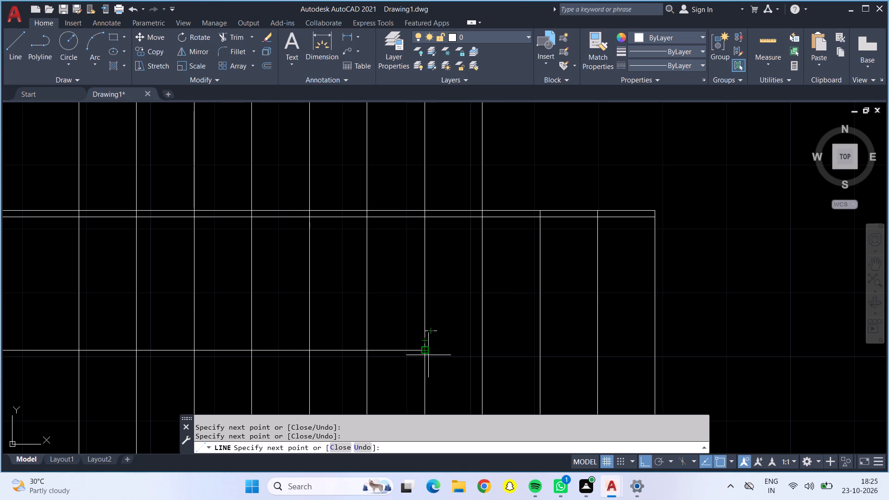
{"action": "left_click", "coordinate": [425, 352]}
{"action": "type", "text": "3\""}
{"action": "key", "text": "Return"}
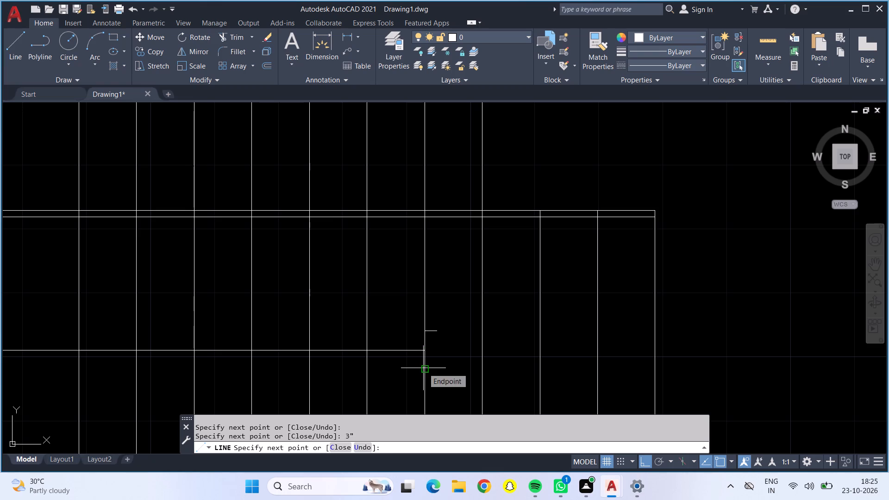
{"action": "left_click", "coordinate": [438, 364]}
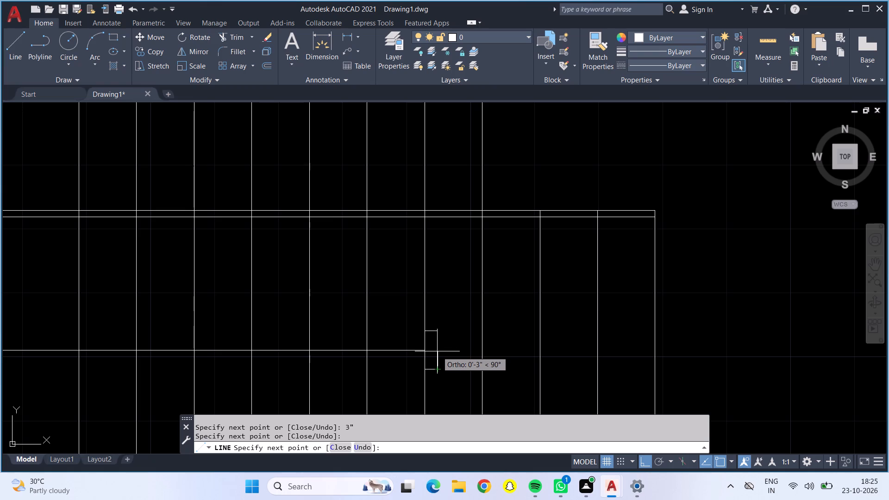
{"action": "type", "text": "3\""}
{"action": "key", "text": "Return"}
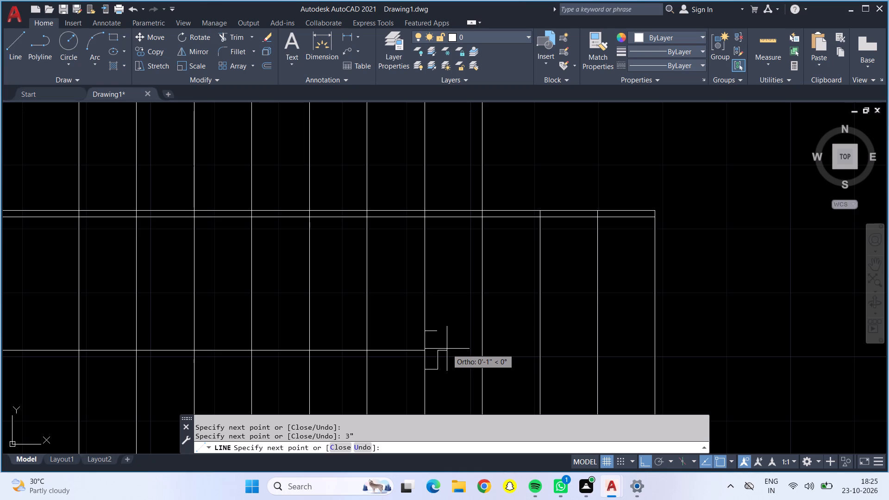
{"action": "key", "text": "Escape"}
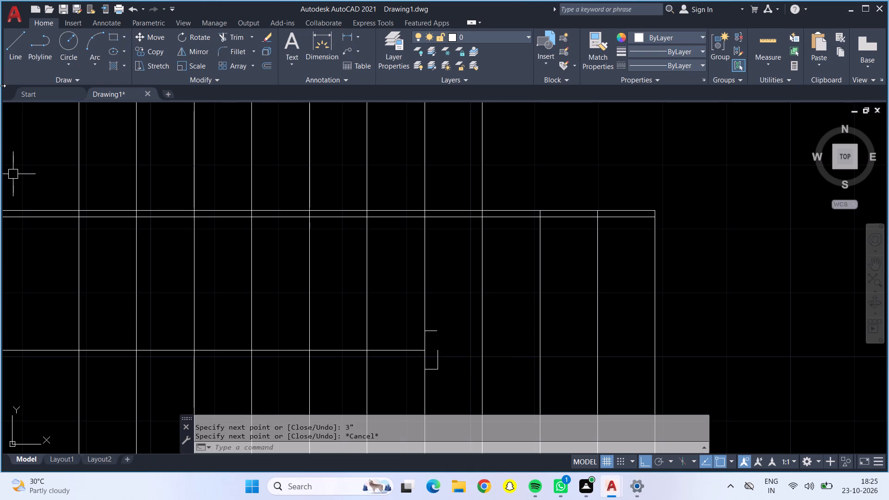
Draw the arrowhead's two strokes from the upper and lower offset marks to a tip on the adjacent tread line.
{"action": "scroll", "coordinate": [413, 372], "scroll_direction": "up", "scroll_amount": 2}
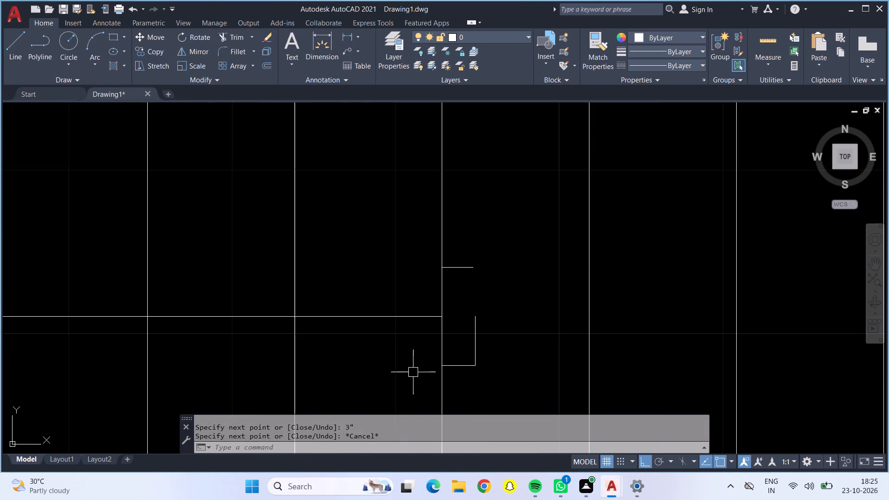
{"action": "left_click", "coordinate": [10, 45]}
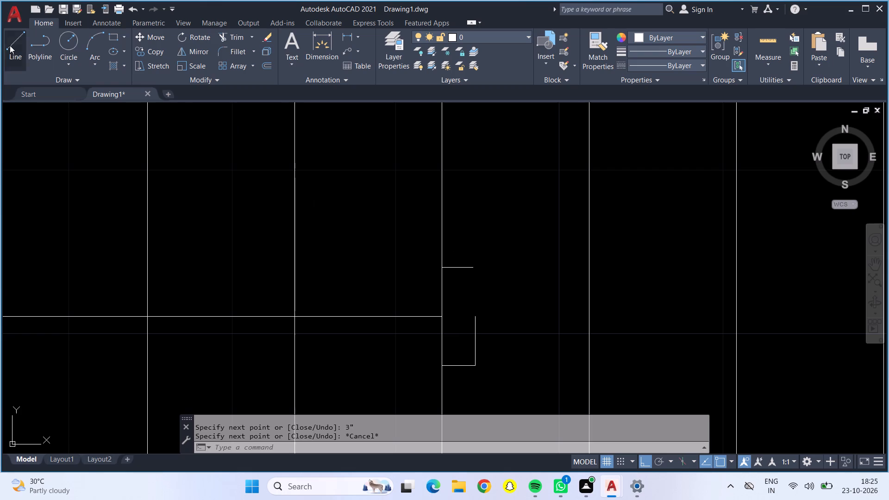
{"action": "left_click", "coordinate": [440, 269]}
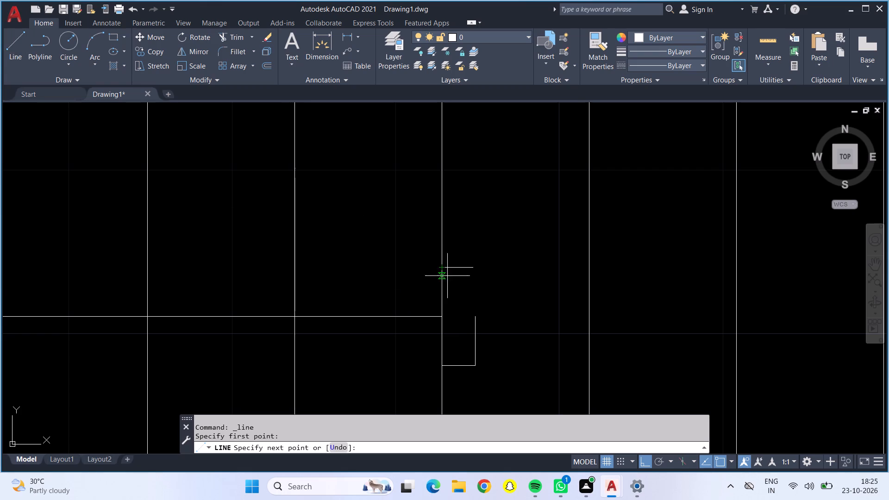
{"action": "left_click", "coordinate": [589, 321]}
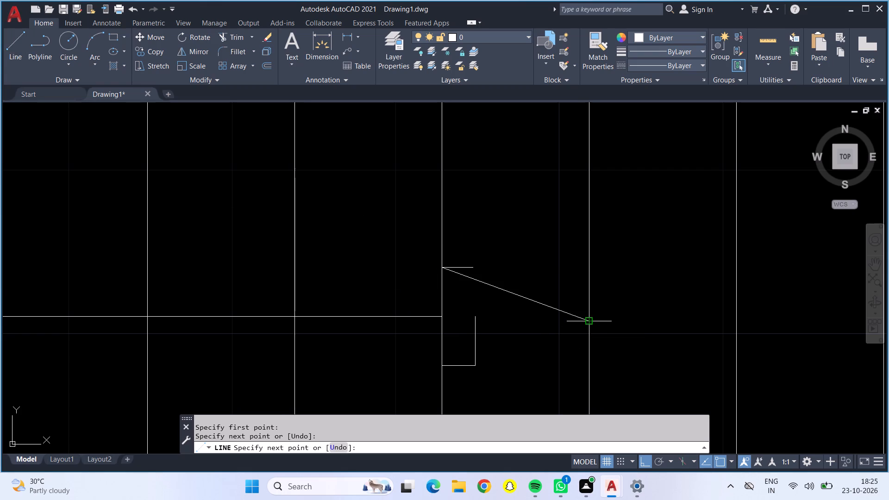
{"action": "left_click", "coordinate": [447, 369]}
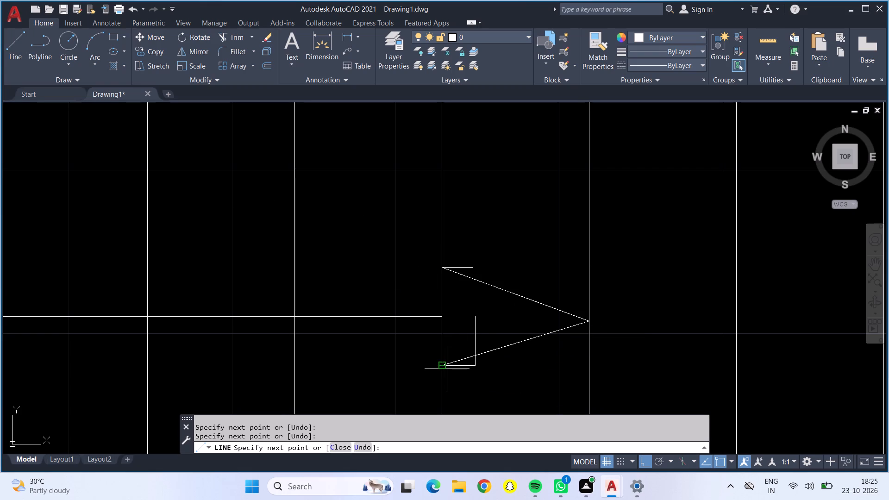
{"action": "key", "text": "Escape"}
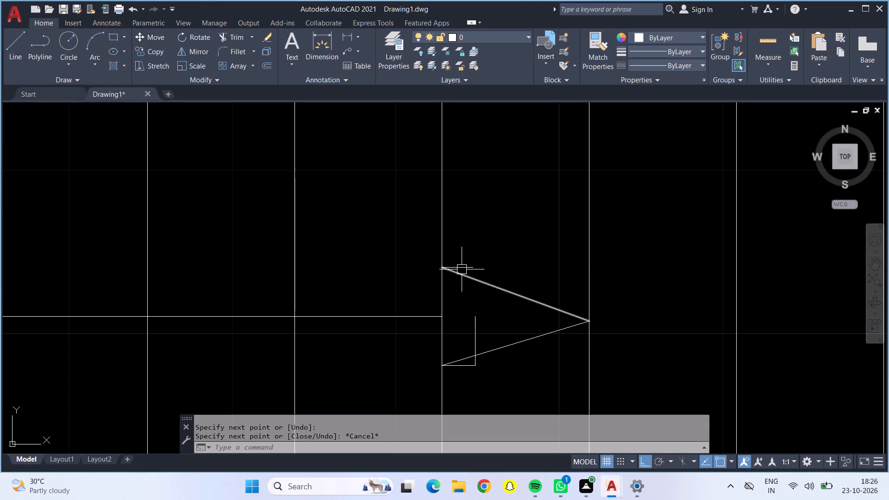
Erase the short horizontal ticks and the vertical helper line left around the arrowhead's base.
{"action": "left_click", "coordinate": [464, 263]}
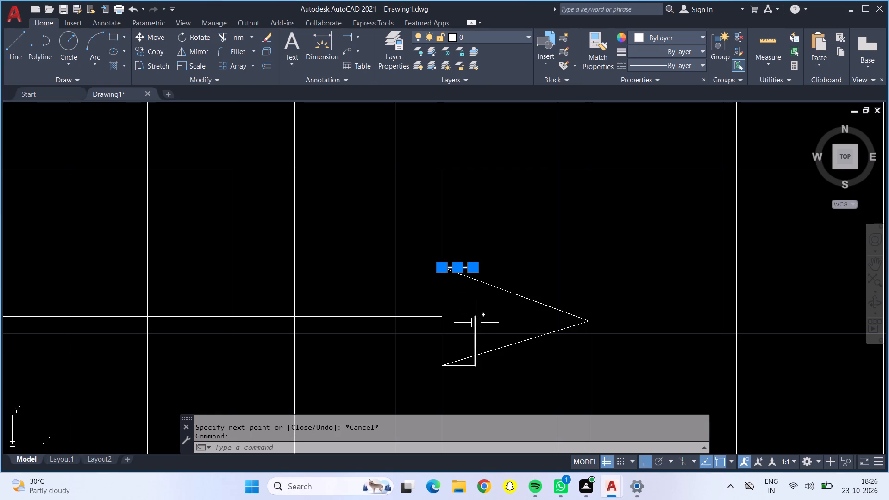
{"action": "left_click", "coordinate": [476, 323]}
{"action": "left_click", "coordinate": [463, 366]}
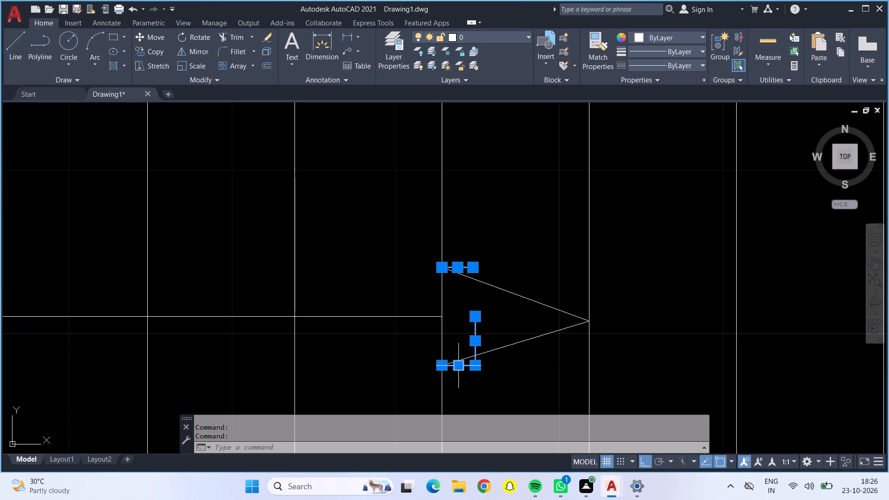
{"action": "key", "text": "Delete"}
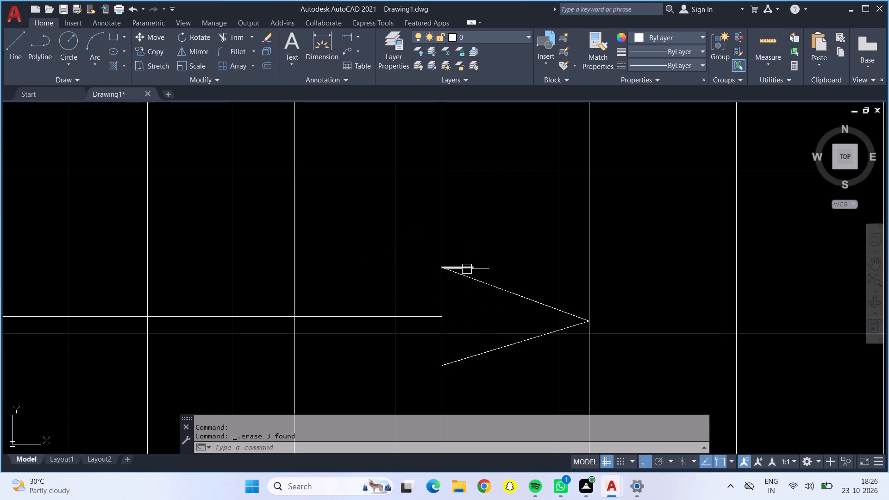
{"action": "left_click", "coordinate": [468, 267]}
{"action": "key", "text": "Delete"}
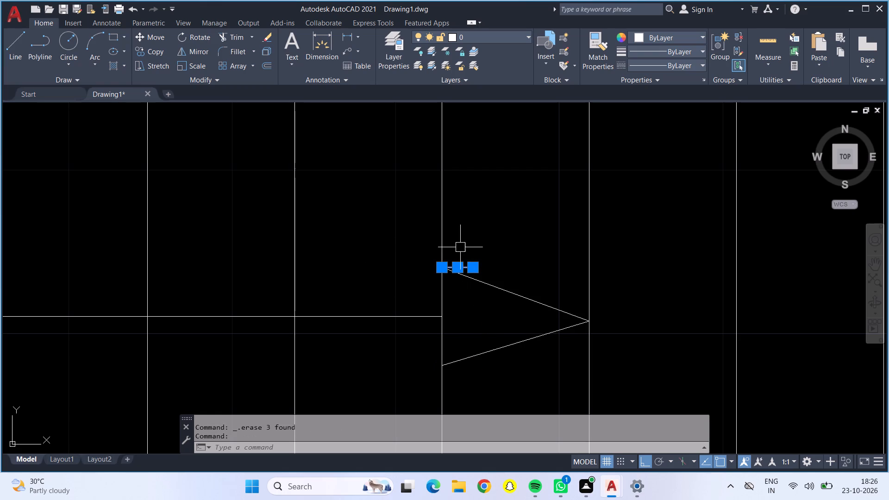
{"action": "key", "text": "Delete"}
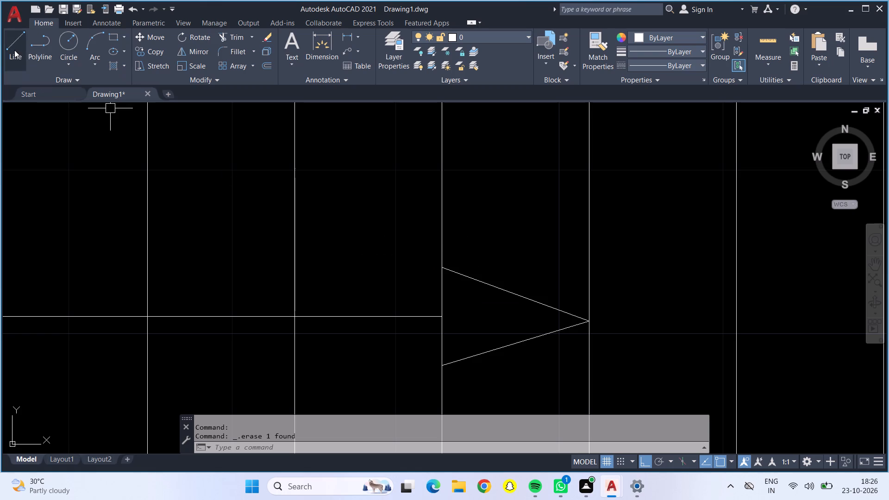
Draw inner lines fanning from the middle plan's stair arrowhead tip to the centre and intermediate points of its base.
{"action": "left_click", "coordinate": [14, 50]}
{"action": "left_click", "coordinate": [442, 319]}
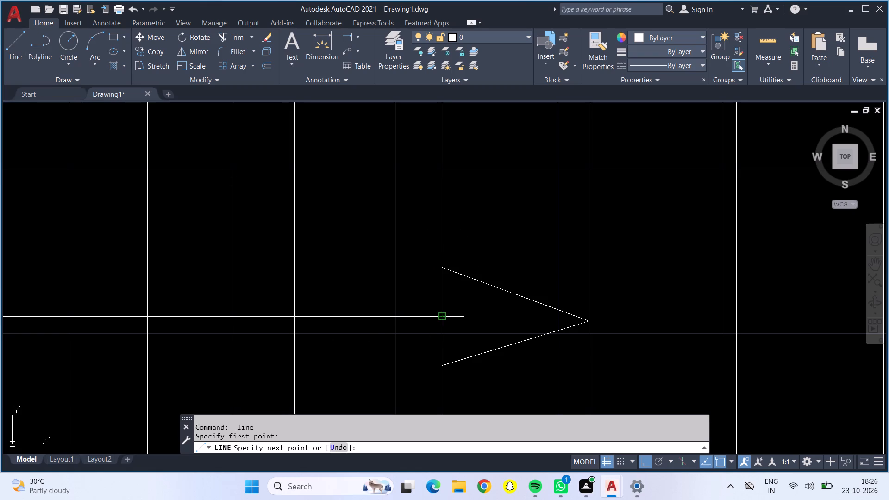
{"action": "left_click", "coordinate": [586, 322]}
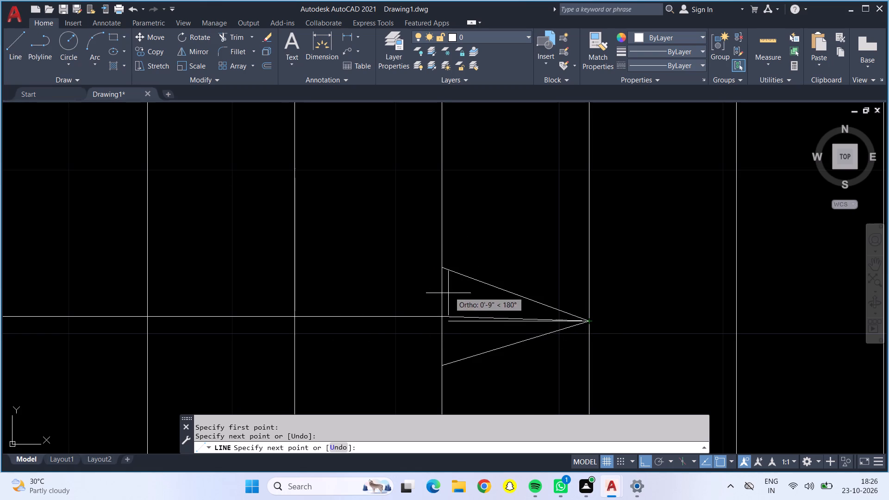
{"action": "left_click", "coordinate": [442, 295]}
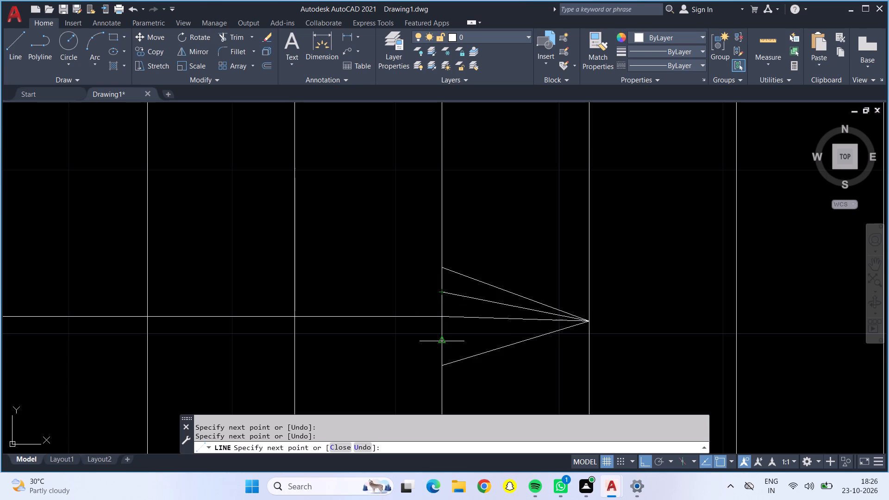
{"action": "left_click", "coordinate": [440, 344]}
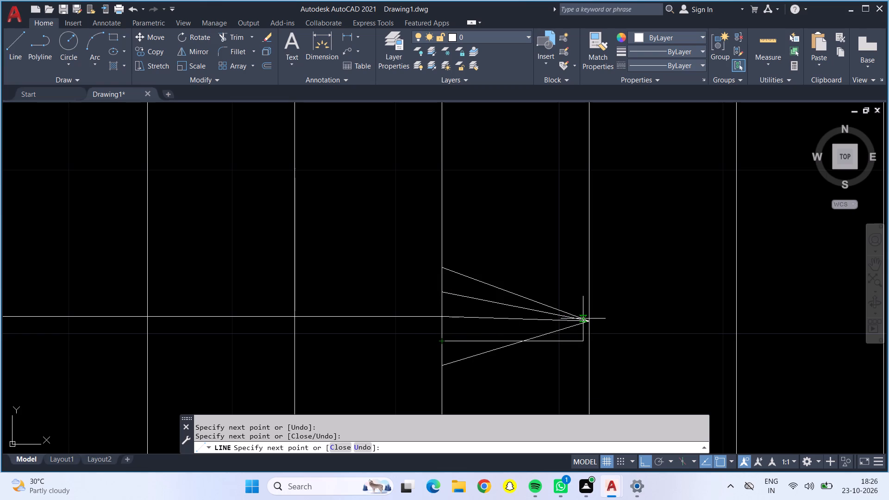
{"action": "left_click", "coordinate": [583, 319]}
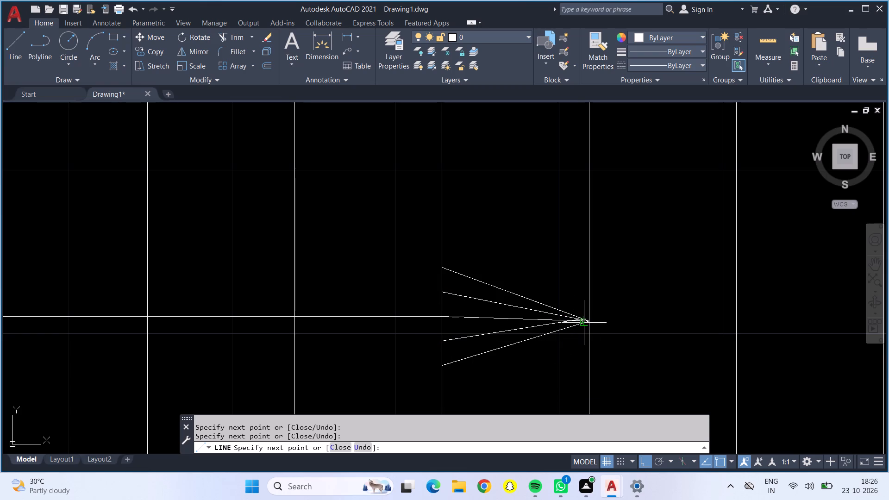
{"action": "left_click", "coordinate": [586, 325]}
{"action": "key", "text": "Escape"}
Draw a start circle of about 1" radius at the upper-flight end of the middle staircase's direction line.
{"action": "scroll", "coordinate": [585, 324], "scroll_direction": "down", "scroll_amount": 2}
{"action": "scroll", "coordinate": [522, 346], "scroll_direction": "down", "scroll_amount": 3}
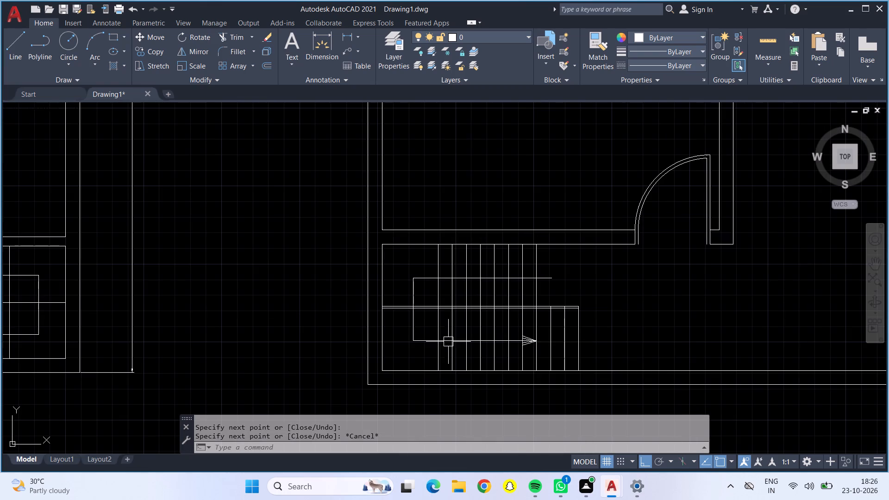
{"action": "left_click", "coordinate": [66, 48]}
{"action": "scroll", "coordinate": [552, 270], "scroll_direction": "up", "scroll_amount": 3}
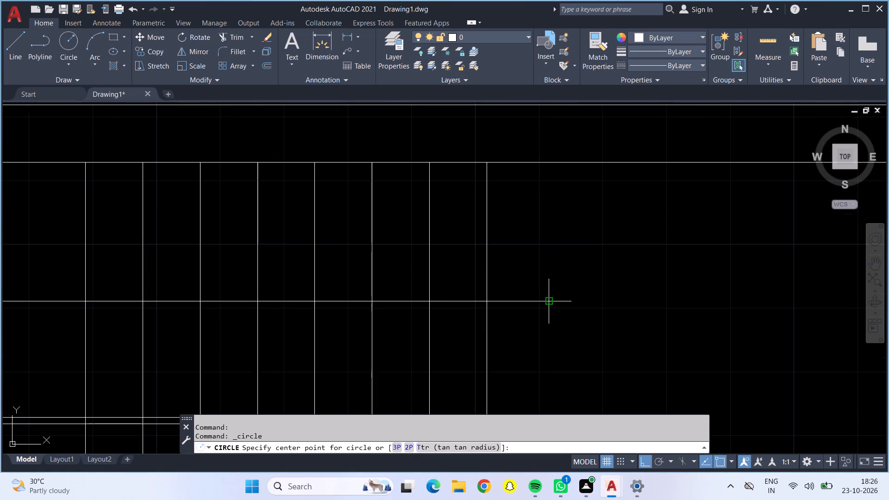
{"action": "left_click", "coordinate": [548, 302]}
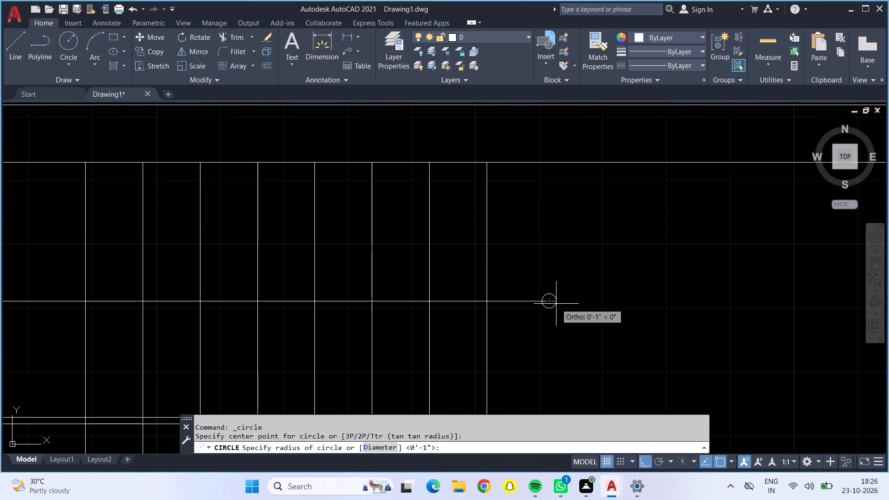
{"action": "left_click", "coordinate": [556, 304]}
Draw a U-shaped direction line through the third plan's staircase: about 8'-6" along the upper flight, 3'-0" across the landing, and back into the lower flight.
{"action": "scroll", "coordinate": [539, 300], "scroll_direction": "down", "scroll_amount": 3}
{"action": "scroll", "coordinate": [604, 301], "scroll_direction": "down", "scroll_amount": 2}
{"action": "middle_click_drag", "start_coordinate": [604, 300], "coordinate": [596, 300]}
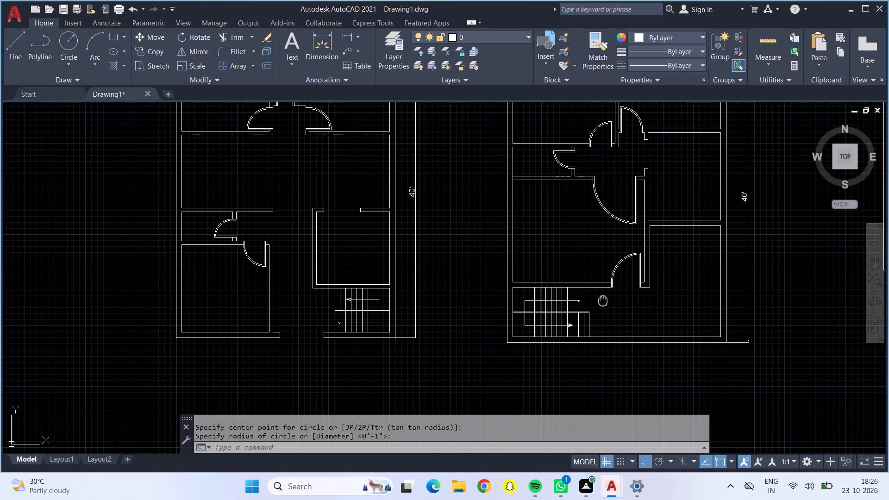
{"action": "middle_click_drag", "start_coordinate": [596, 300], "coordinate": [236, 316]}
{"action": "middle_click_drag", "start_coordinate": [506, 302], "coordinate": [175, 328]}
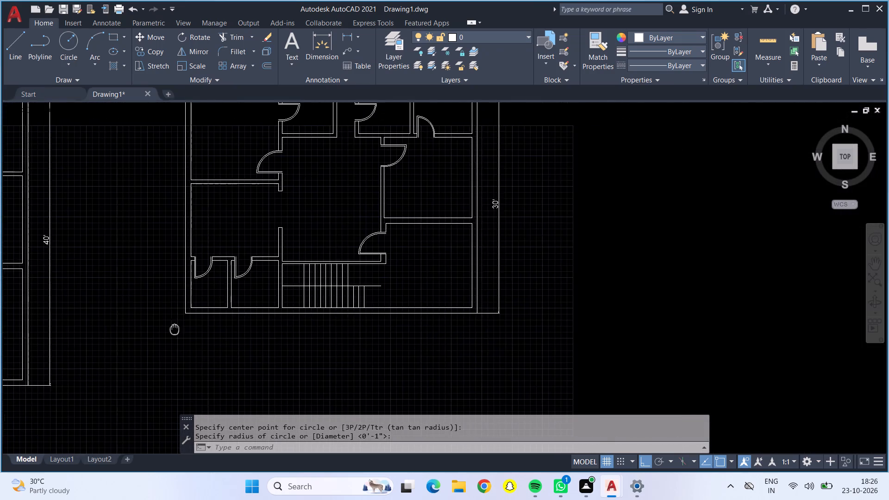
{"action": "middle_click_drag", "start_coordinate": [175, 328], "coordinate": [62, 320]}
{"action": "left_click", "coordinate": [13, 55]}
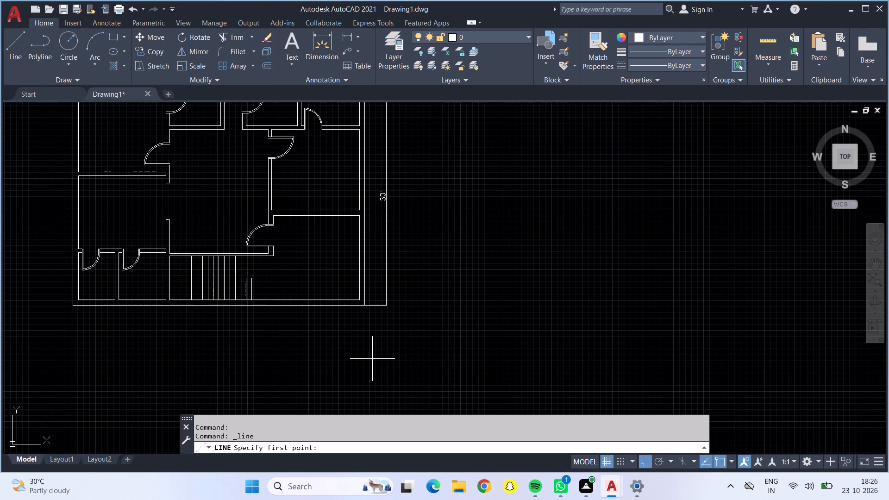
{"action": "scroll", "coordinate": [230, 270], "scroll_direction": "up", "scroll_amount": 3}
{"action": "middle_click_drag", "start_coordinate": [293, 278], "coordinate": [357, 278]}
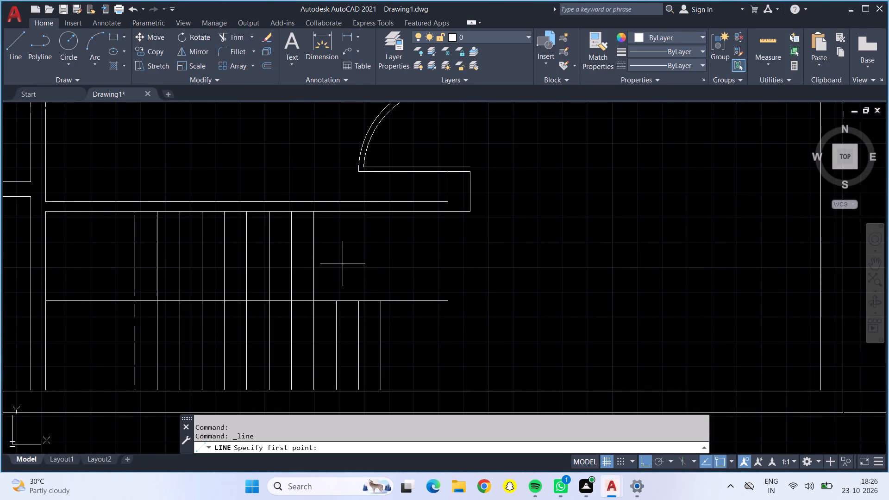
{"action": "left_click", "coordinate": [343, 263]}
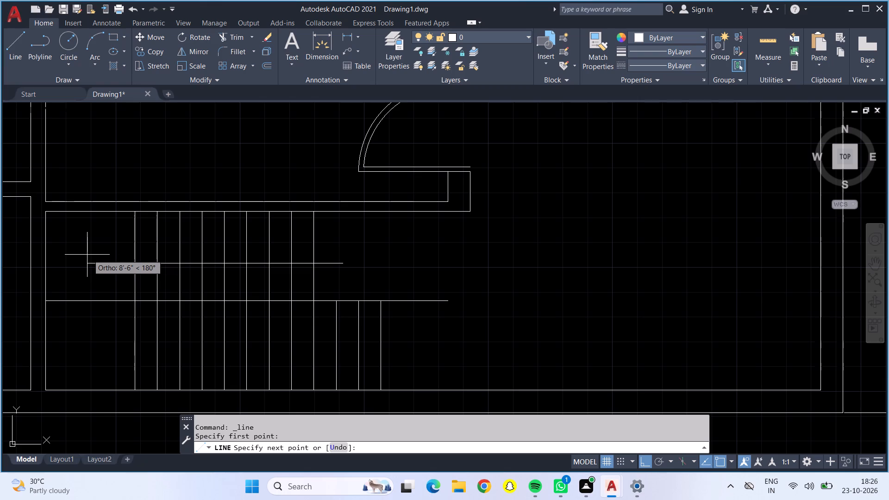
{"action": "left_click", "coordinate": [89, 255]}
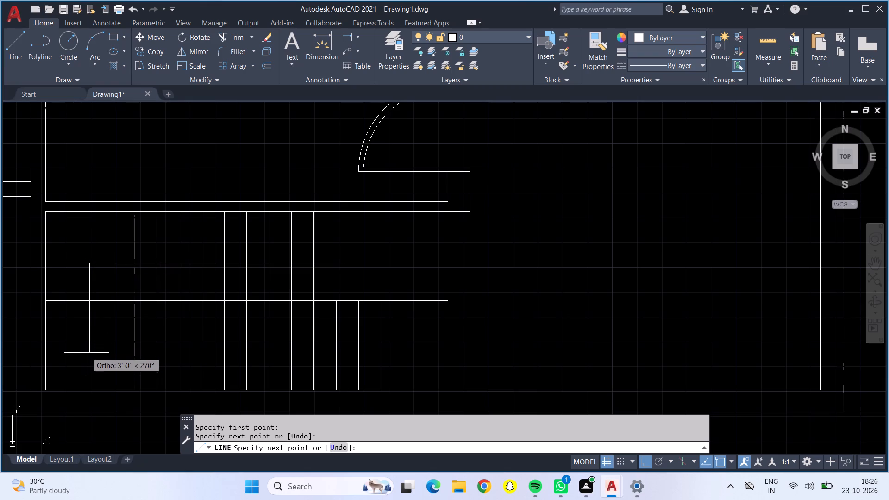
{"action": "left_click_drag", "start_coordinate": [87, 350], "coordinate": [98, 349]}
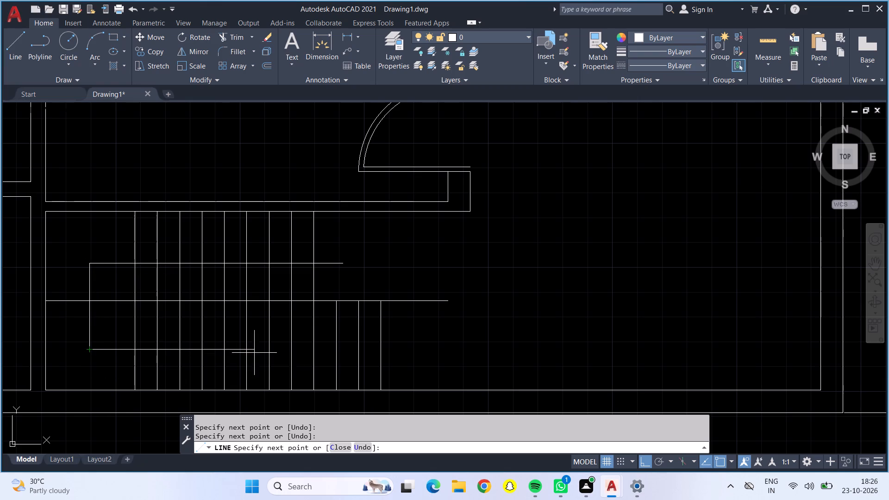
{"action": "scroll", "coordinate": [264, 351], "scroll_direction": "up", "scroll_amount": 2}
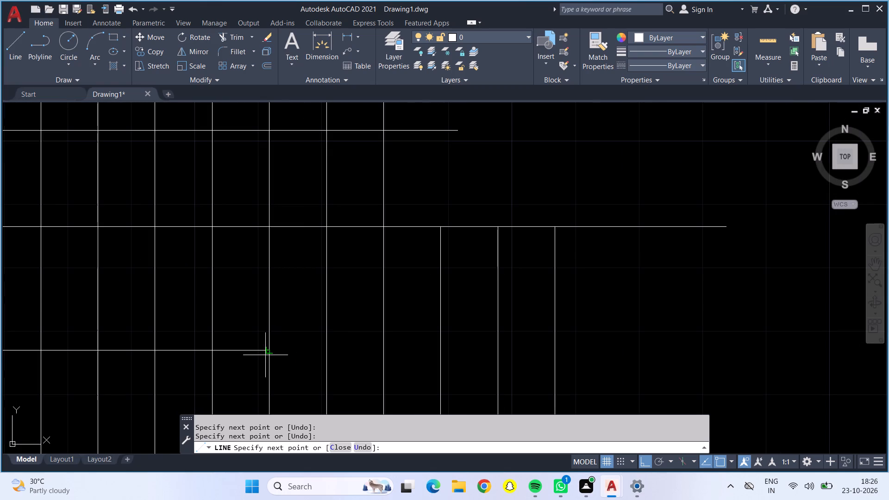
{"action": "left_click", "coordinate": [223, 351]}
Outline an arrowhead at the direction line's lower-flight end, with a base extending 3" above and below and strokes meeting at the adjacent tread line.
{"action": "type", "text": "3\""}
{"action": "key", "text": "Return"}
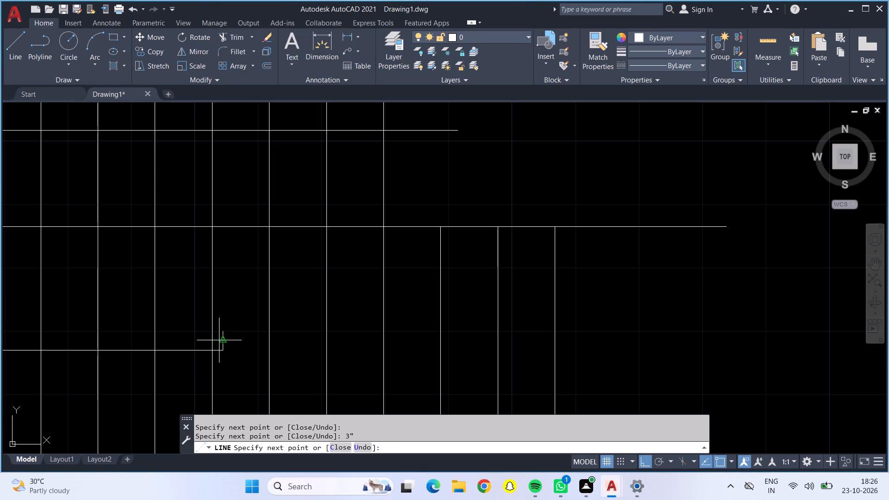
{"action": "left_click", "coordinate": [222, 351]}
{"action": "type", "text": "3\""}
{"action": "key", "text": "Return"}
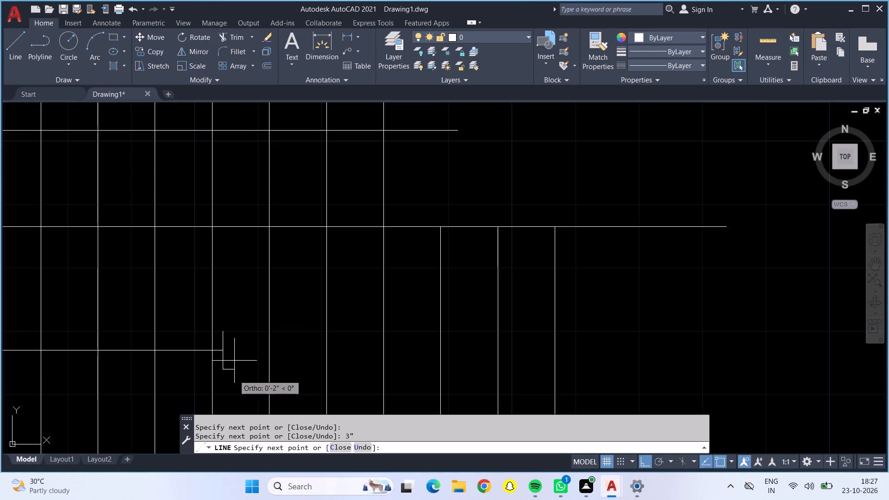
{"action": "left_click", "coordinate": [266, 351]}
{"action": "left_click", "coordinate": [225, 332]}
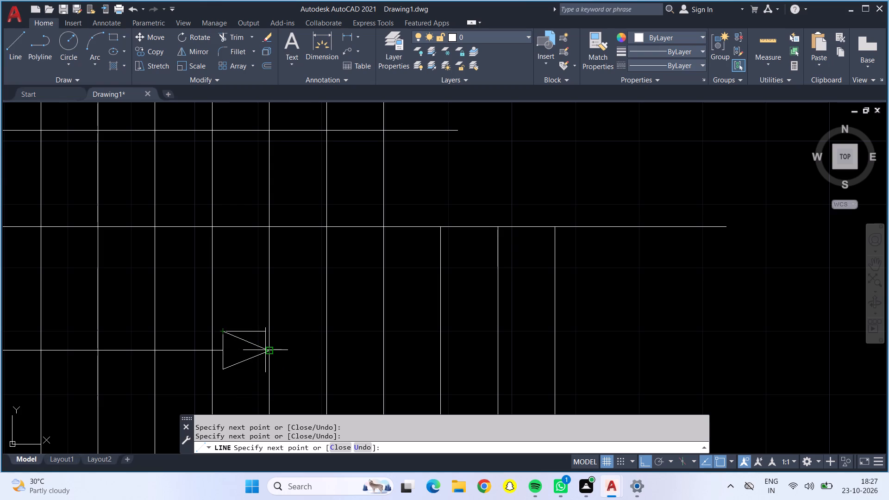
Add inner lines from the third staircase's arrowhead tip to the centre and intermediate points of its base.
{"action": "left_click", "coordinate": [265, 350]}
{"action": "left_click", "coordinate": [223, 349]}
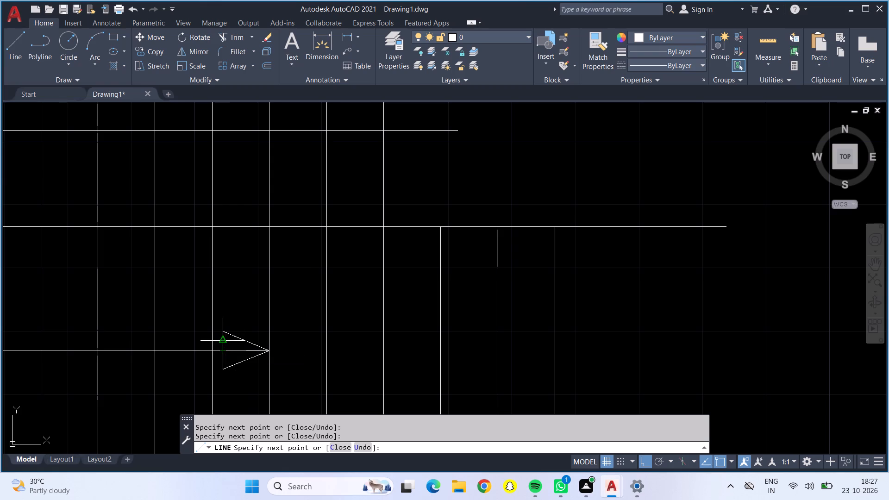
{"action": "left_click", "coordinate": [223, 344]}
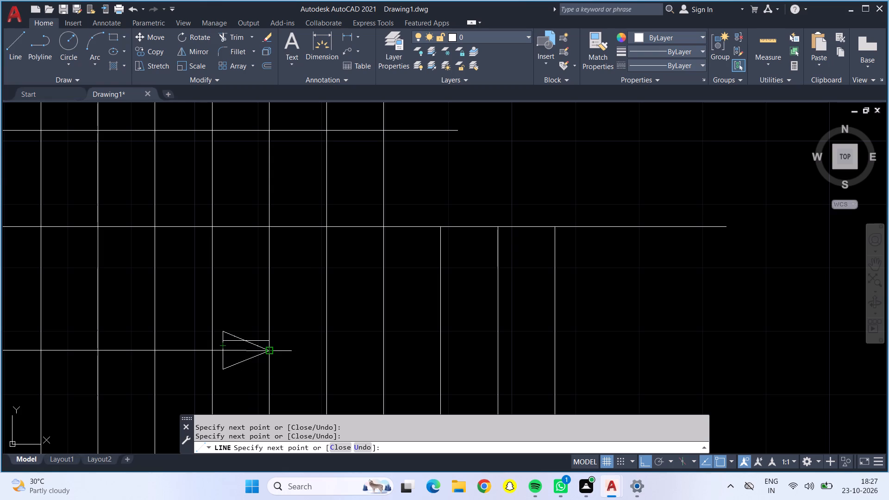
{"action": "left_click", "coordinate": [268, 350]}
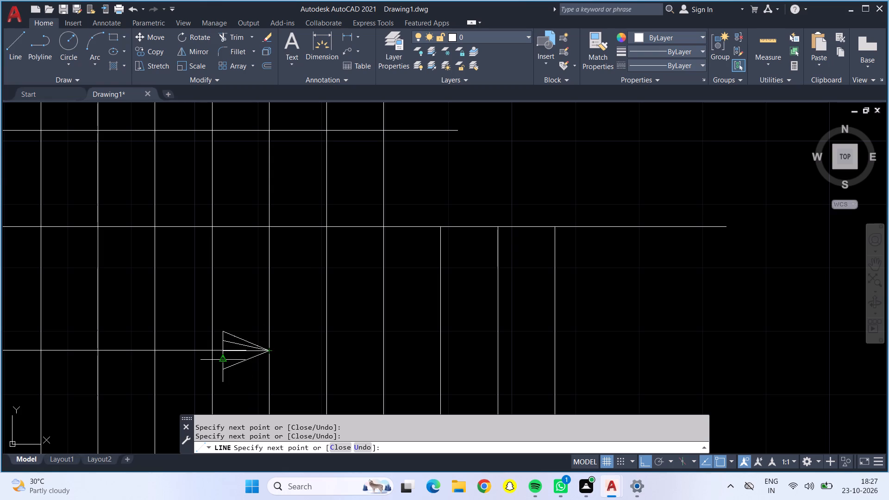
{"action": "left_click", "coordinate": [224, 362]}
{"action": "key", "text": "Escape"}
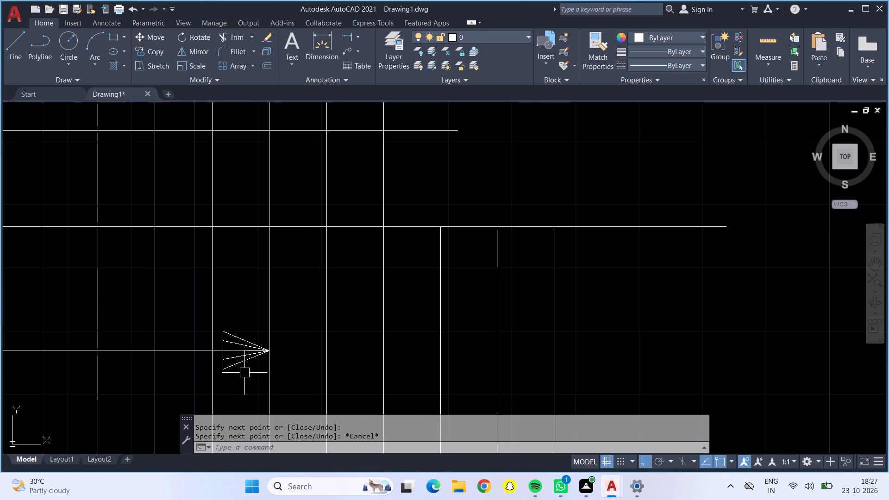
Draw a small start circle at the upper-flight end of the third staircase's direction line.
{"action": "scroll", "coordinate": [250, 370], "scroll_direction": "up", "scroll_amount": 1}
{"action": "scroll", "coordinate": [250, 370], "scroll_direction": "down", "scroll_amount": 2}
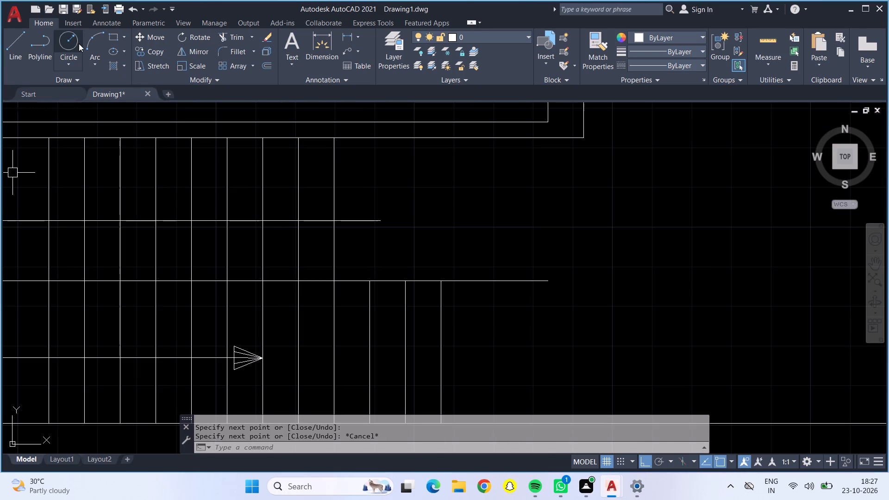
{"action": "left_click", "coordinate": [75, 44]}
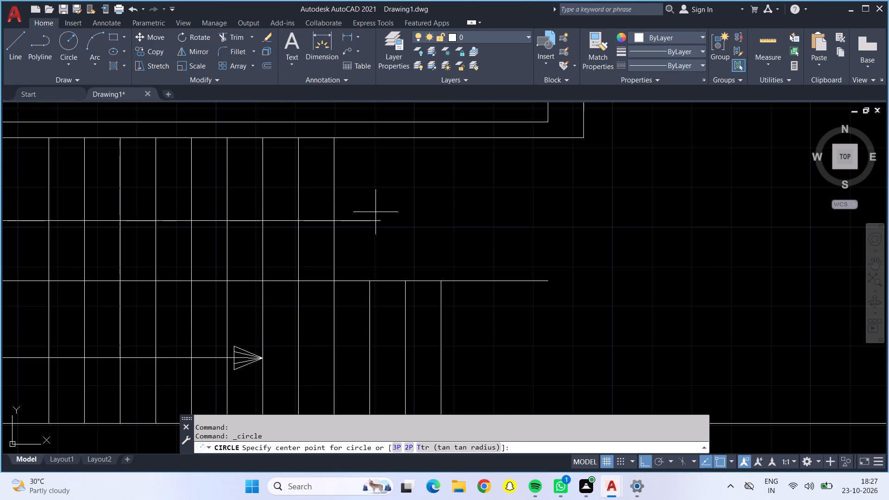
{"action": "left_click", "coordinate": [380, 220]}
{"action": "left_click", "coordinate": [371, 219]}
Examine the three floor plans and their staircase direction arrows.
{"action": "scroll", "coordinate": [371, 219], "scroll_direction": "down", "scroll_amount": 5}
{"action": "middle_click_drag", "start_coordinate": [383, 170], "coordinate": [386, 217]}
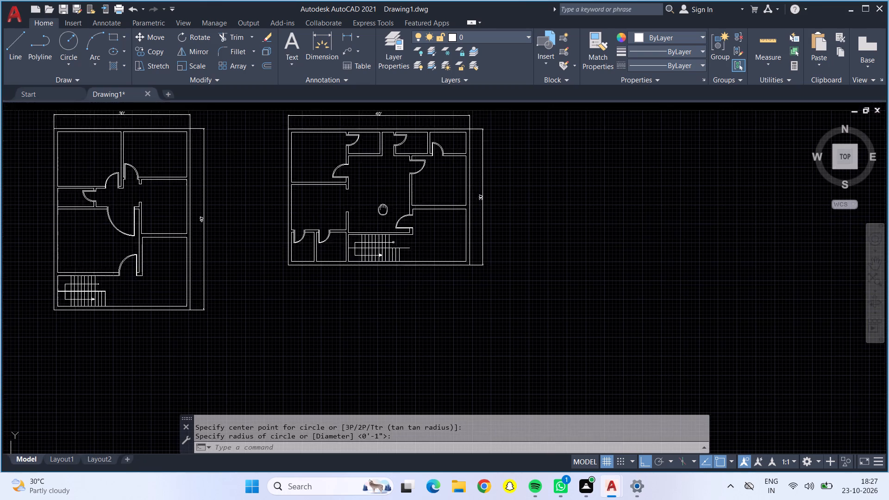
{"action": "middle_click_drag", "start_coordinate": [386, 217], "coordinate": [389, 225]}
{"action": "scroll", "coordinate": [383, 225], "scroll_direction": "down", "scroll_amount": 1}
{"action": "middle_click_drag", "start_coordinate": [377, 225], "coordinate": [402, 231]}
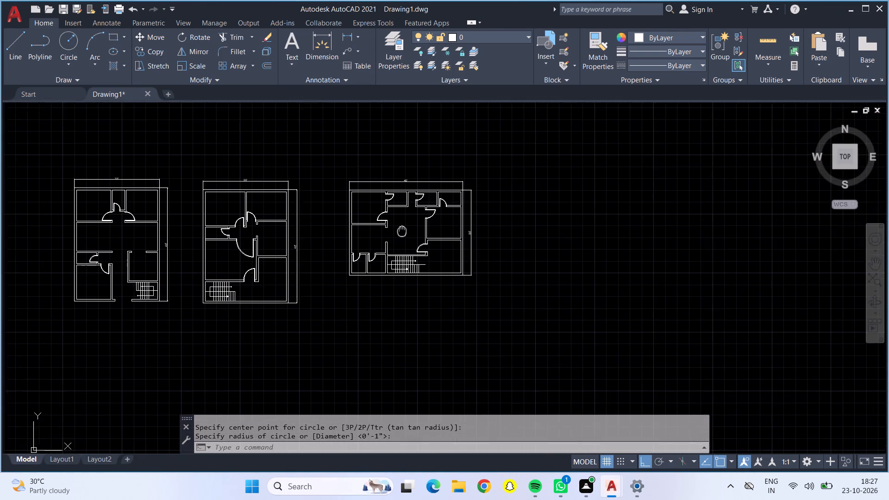
{"action": "middle_click_drag", "start_coordinate": [402, 231], "coordinate": [416, 234]}
{"action": "key", "text": "Escape"}
{"action": "scroll", "coordinate": [264, 279], "scroll_direction": "up", "scroll_amount": 2}
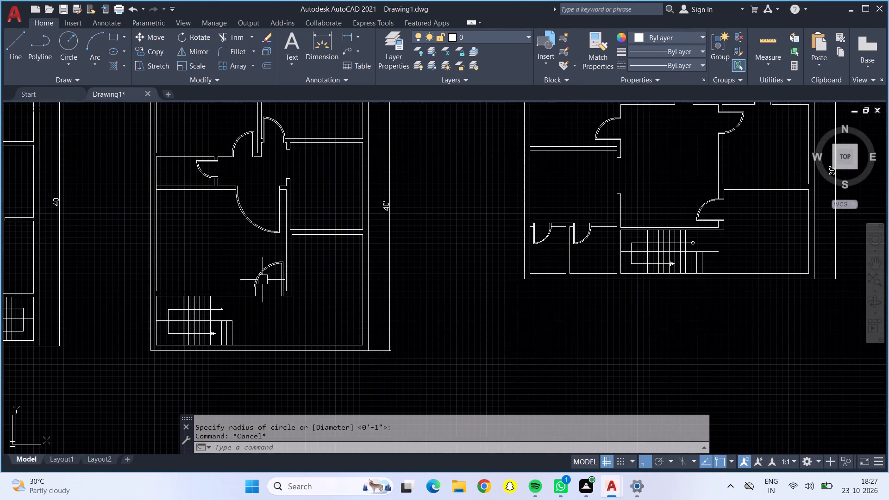
{"action": "scroll", "coordinate": [216, 255], "scroll_direction": "down", "scroll_amount": 1}
{"action": "middle_click_drag", "start_coordinate": [212, 238], "coordinate": [331, 283]}
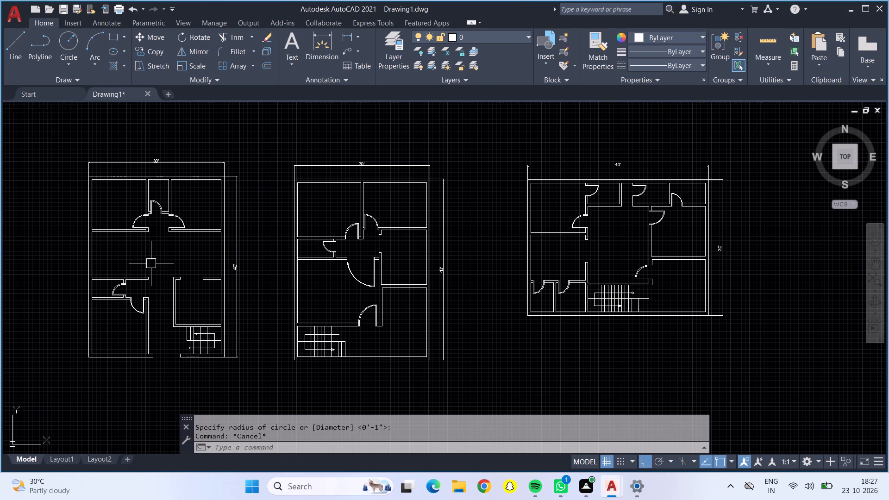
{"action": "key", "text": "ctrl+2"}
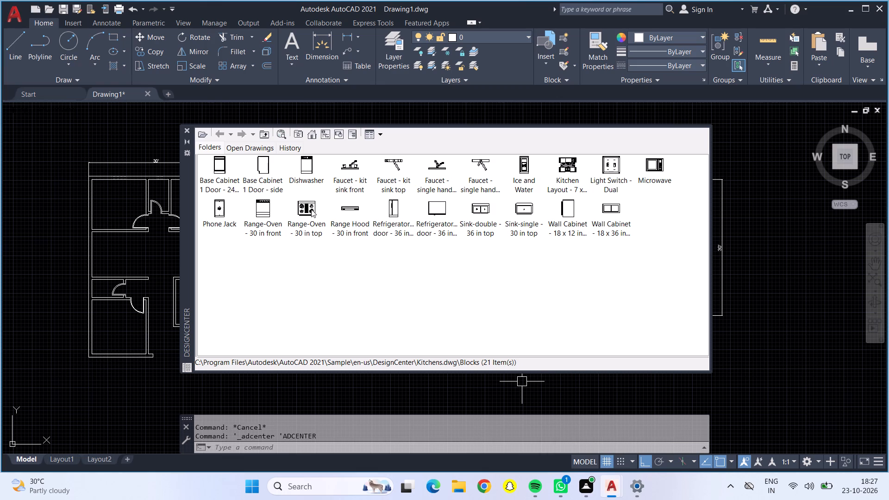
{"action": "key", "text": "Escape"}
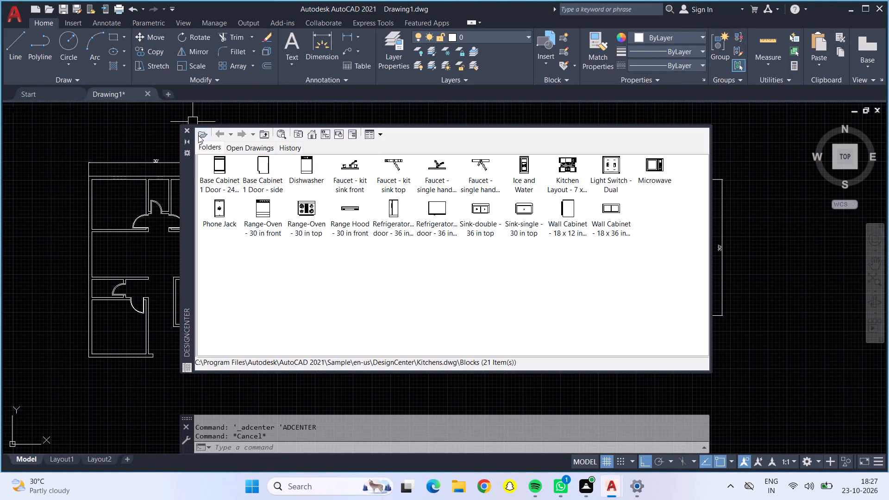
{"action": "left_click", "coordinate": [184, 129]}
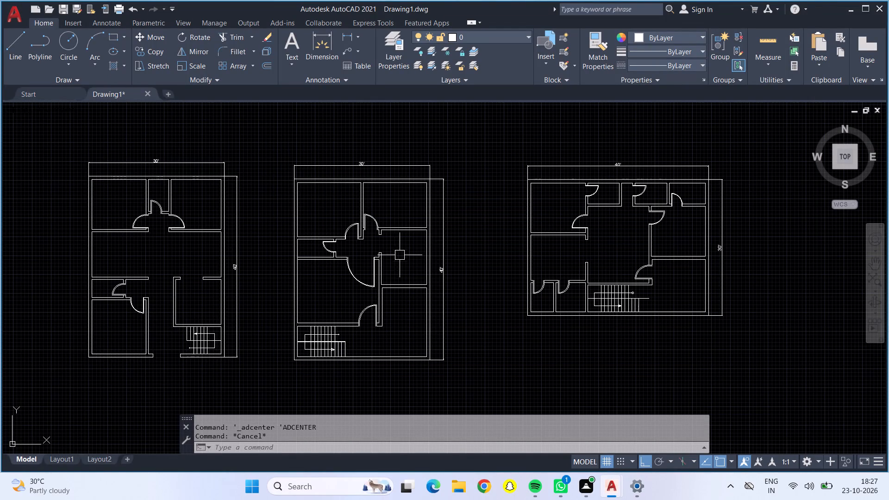
Offset the inner east and south wall lines of the second plan's middle east room inward by 2'5".
{"action": "scroll", "coordinate": [182, 300], "scroll_direction": "up", "scroll_amount": 1}
{"action": "middle_click_drag", "start_coordinate": [533, 242], "coordinate": [463, 243]}
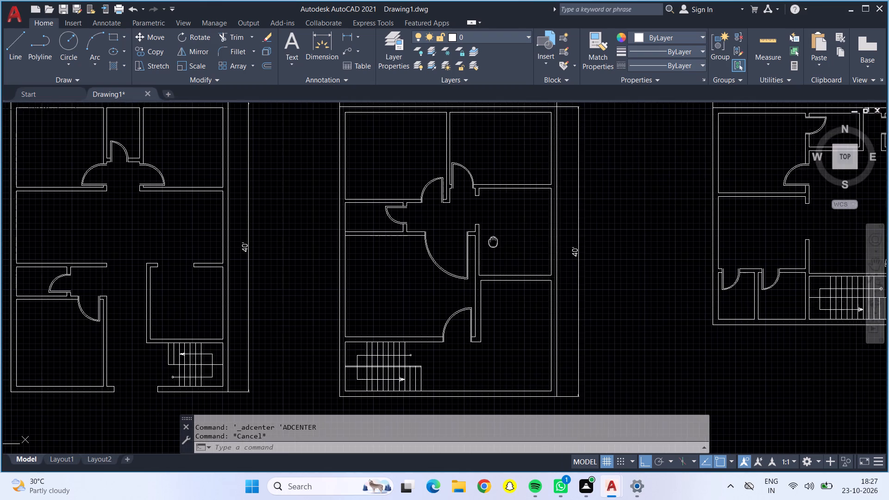
{"action": "middle_click_drag", "start_coordinate": [463, 243], "coordinate": [334, 258]}
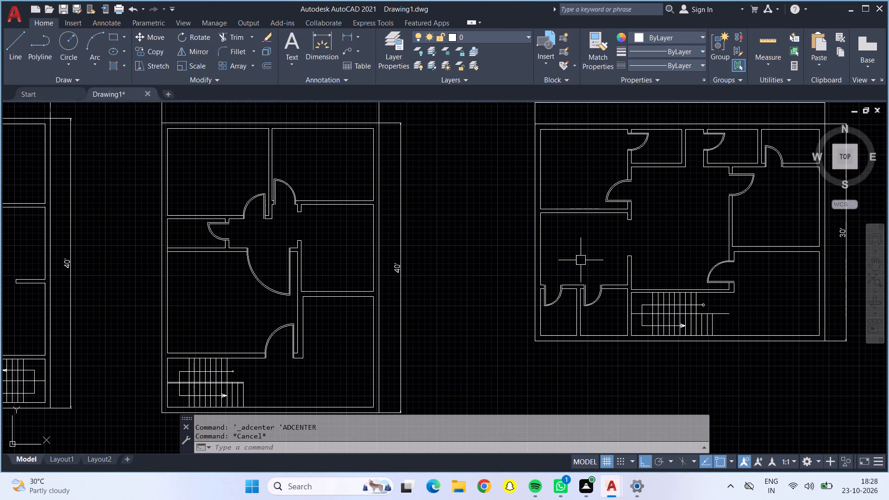
{"action": "key", "text": "Escape"}
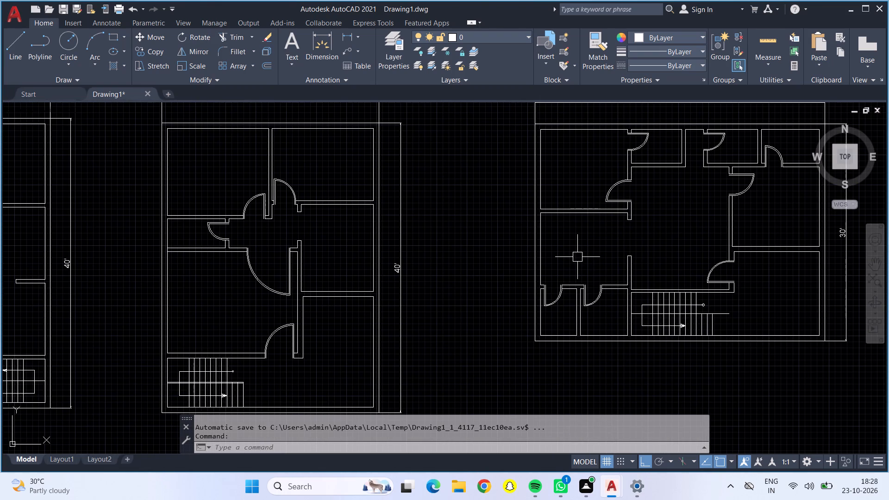
{"action": "key", "text": "o"}
{"action": "key", "text": "Return"}
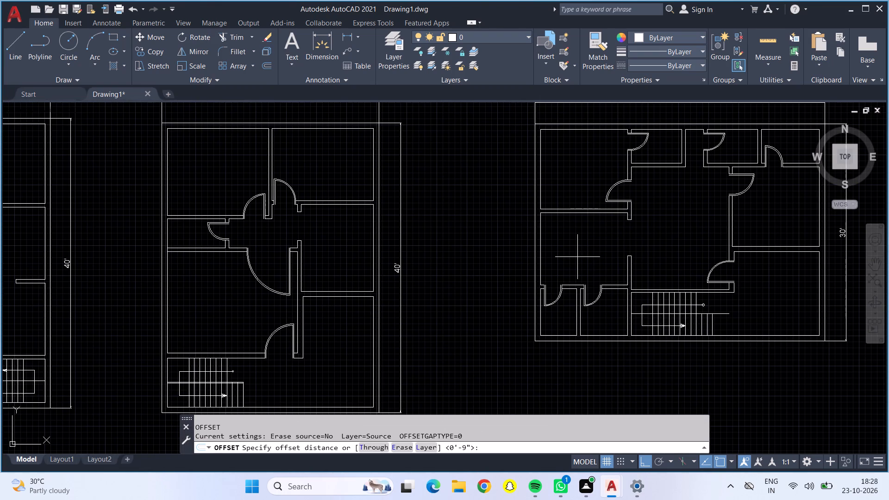
{"action": "type", "text": "2'5"}
{"action": "key", "text": "shift+quotedbl"}
{"action": "key", "text": "Return"}
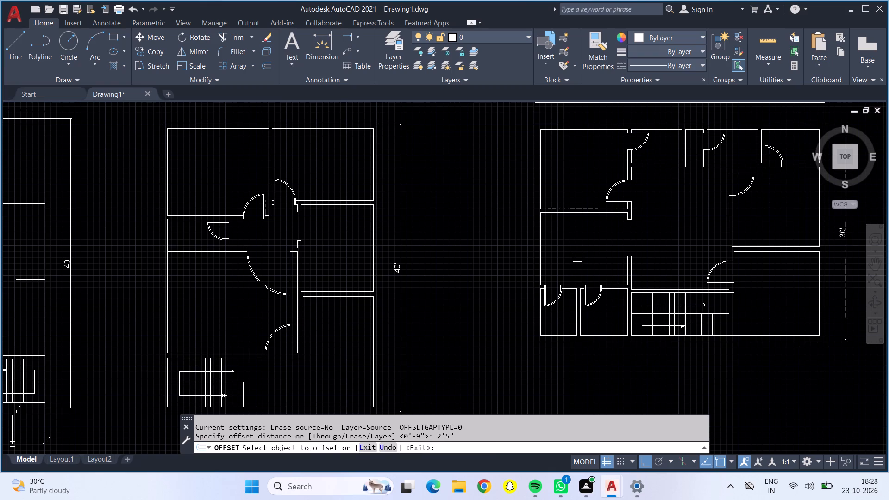
{"action": "scroll", "coordinate": [356, 211], "scroll_direction": "up", "scroll_amount": 2}
{"action": "left_click", "coordinate": [399, 266]}
{"action": "left_click", "coordinate": [341, 265]}
{"action": "scroll", "coordinate": [337, 264], "scroll_direction": "down", "scroll_amount": 1}
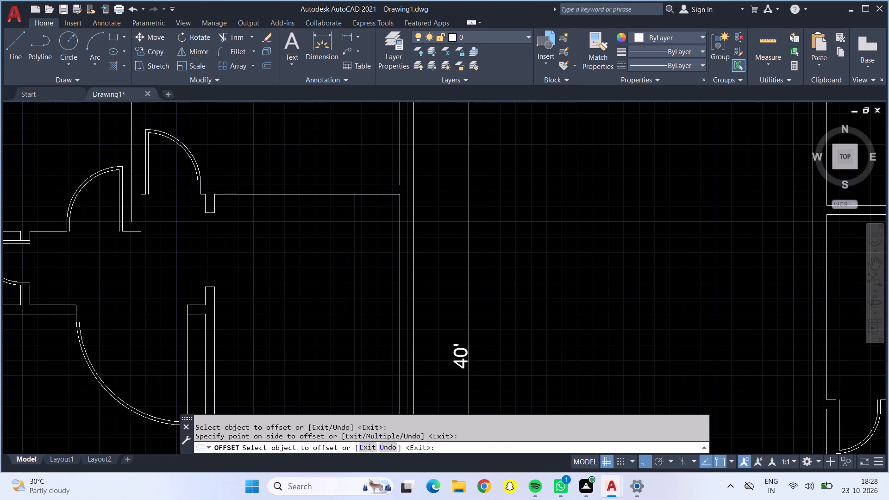
{"action": "middle_click_drag", "start_coordinate": [335, 266], "coordinate": [335, 260]}
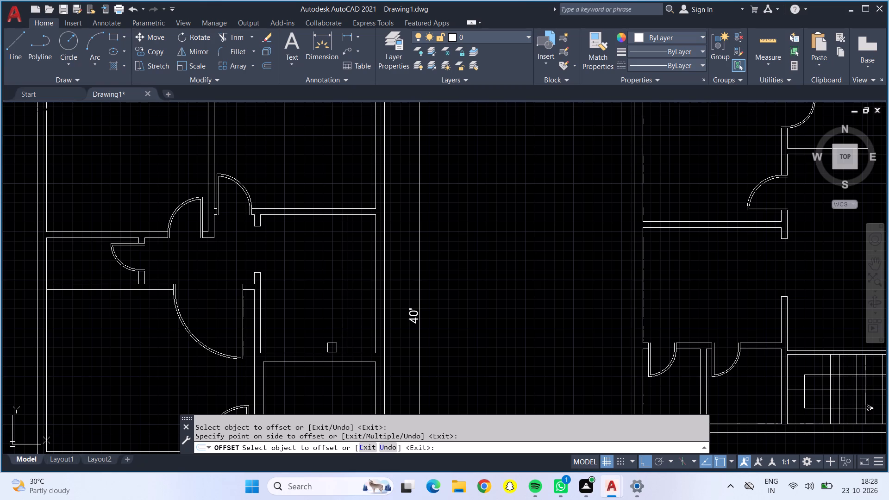
{"action": "left_click", "coordinate": [333, 351]}
{"action": "left_click", "coordinate": [327, 316]}
Offset the inner north and west wall lines of the third plan's middle west room inward by 2'5".
{"action": "middle_click_drag", "start_coordinate": [685, 269], "coordinate": [501, 291]}
{"action": "left_click", "coordinate": [522, 252]}
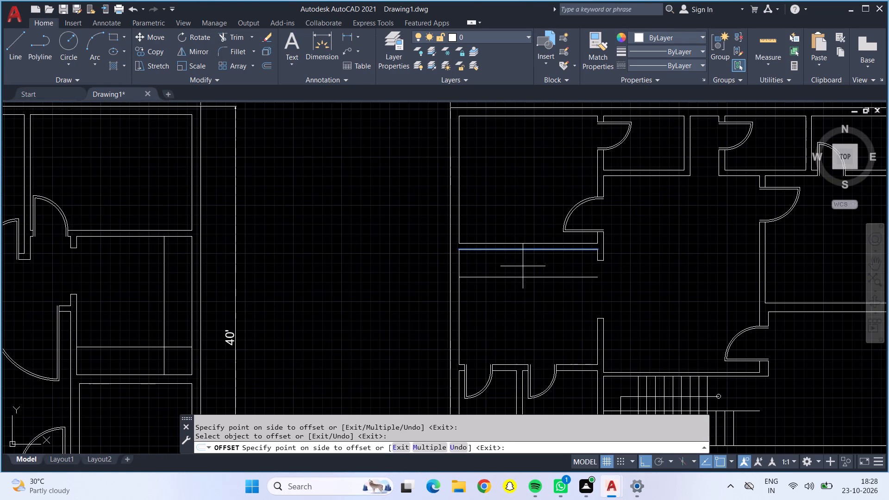
{"action": "left_click", "coordinate": [523, 269]}
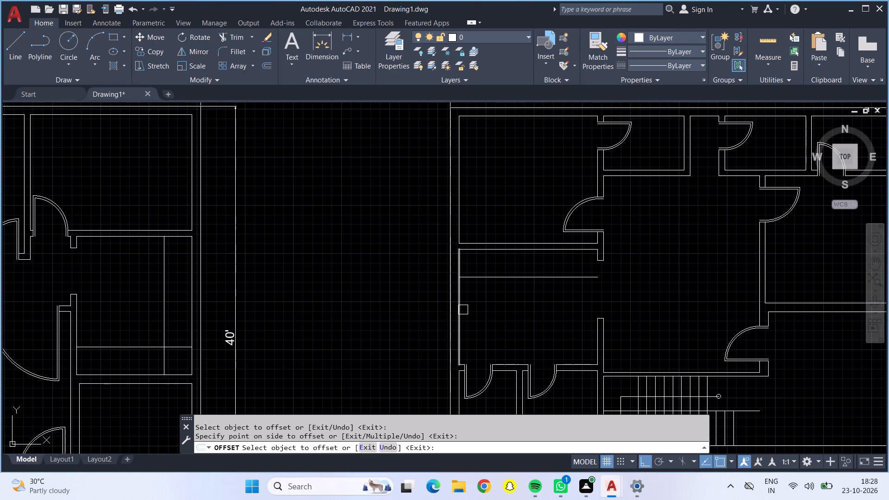
{"action": "left_click", "coordinate": [461, 309]}
{"action": "left_click", "coordinate": [482, 306]}
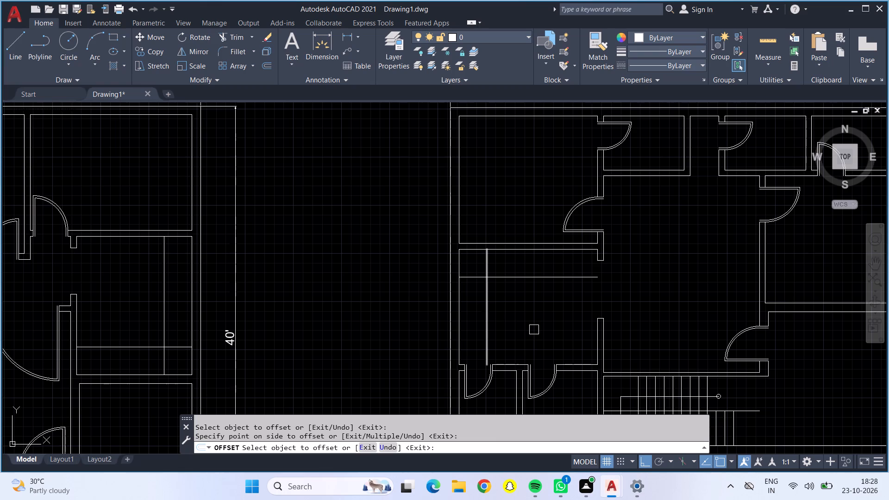
Offset the inner east wall segments and south wall line of the first plan's room above the staircase inward by 2'5".
{"action": "middle_click_drag", "start_coordinate": [532, 333], "coordinate": [493, 254]}
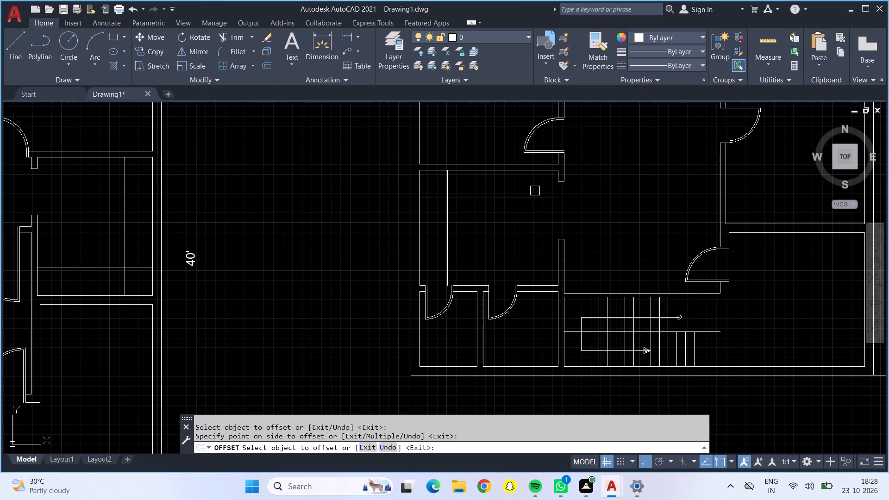
{"action": "scroll", "coordinate": [390, 204], "scroll_direction": "down", "scroll_amount": 2}
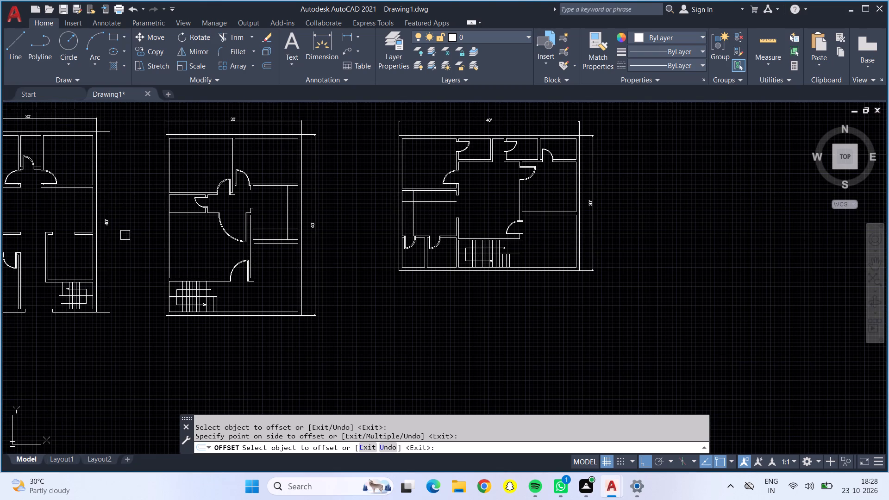
{"action": "middle_click_drag", "start_coordinate": [126, 235], "coordinate": [336, 252]}
{"action": "scroll", "coordinate": [281, 281], "scroll_direction": "up", "scroll_amount": 3}
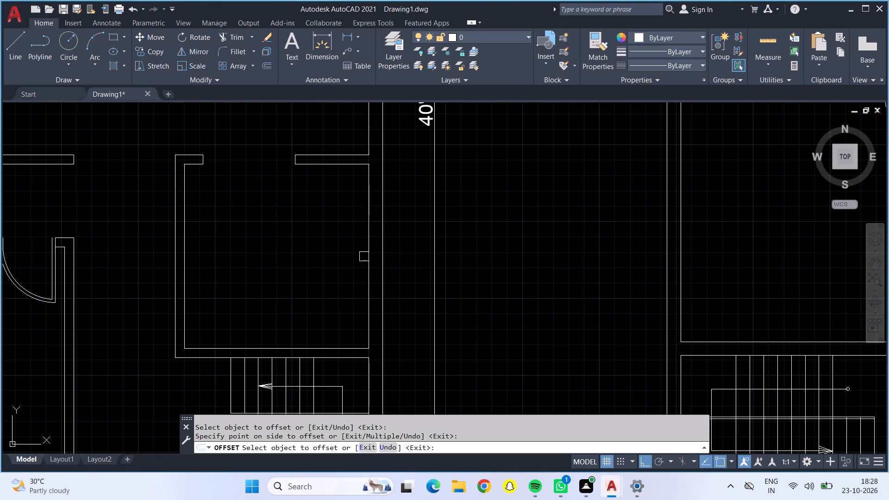
{"action": "left_click", "coordinate": [367, 257]}
{"action": "left_click", "coordinate": [267, 250]}
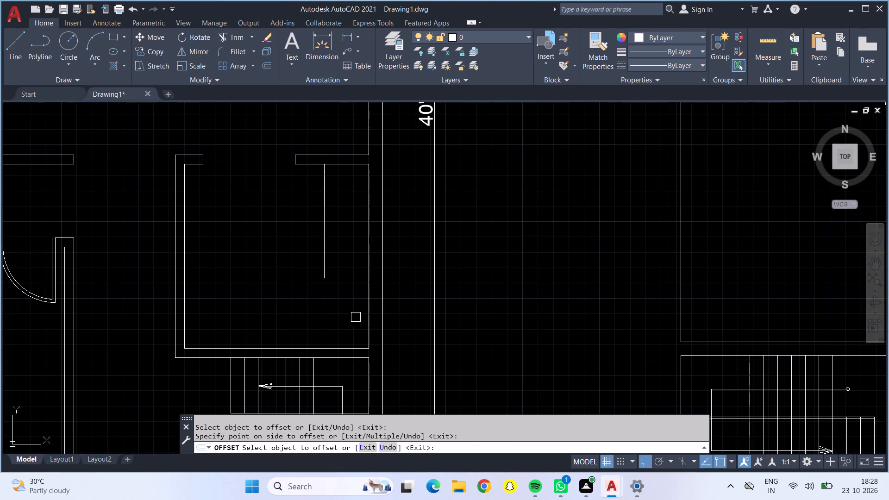
{"action": "left_click", "coordinate": [367, 317]}
{"action": "left_click", "coordinate": [277, 297]}
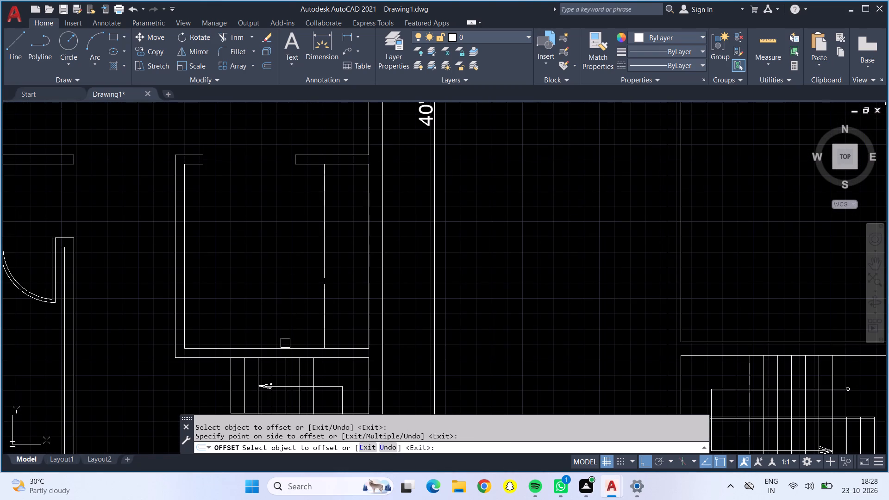
{"action": "left_click", "coordinate": [285, 343]}
{"action": "left_click", "coordinate": [276, 286]}
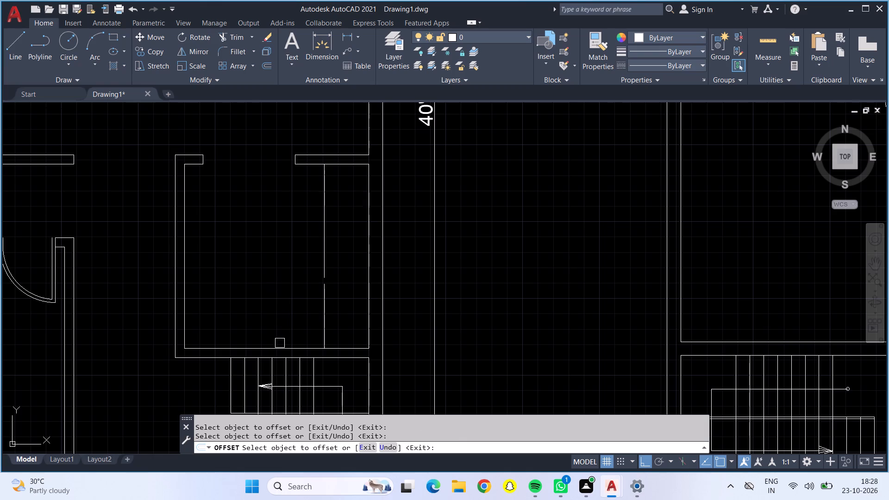
{"action": "left_click", "coordinate": [281, 347]}
{"action": "left_click", "coordinate": [265, 265]}
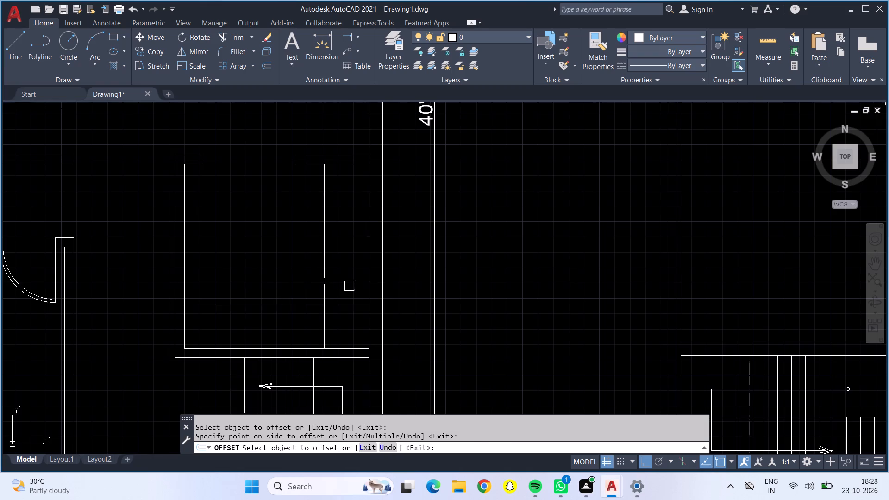
Offset the short remaining east wall segment of that room inward by 2'5" to bridge the gap in the counter line.
{"action": "scroll", "coordinate": [358, 283], "scroll_direction": "up", "scroll_amount": 3}
{"action": "left_click", "coordinate": [401, 283]}
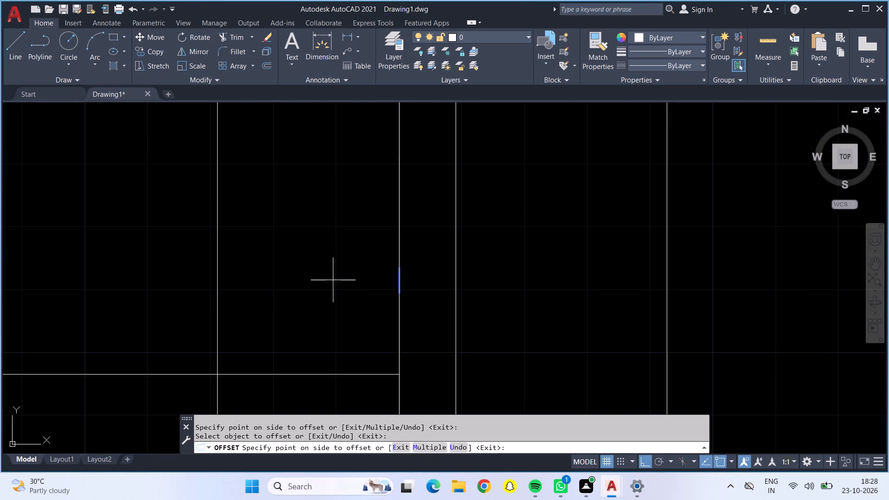
{"action": "left_click", "coordinate": [192, 276]}
{"action": "scroll", "coordinate": [192, 276], "scroll_direction": "down", "scroll_amount": 2}
{"action": "key", "text": "Escape"}
{"action": "scroll", "coordinate": [261, 291], "scroll_direction": "down", "scroll_amount": 2}
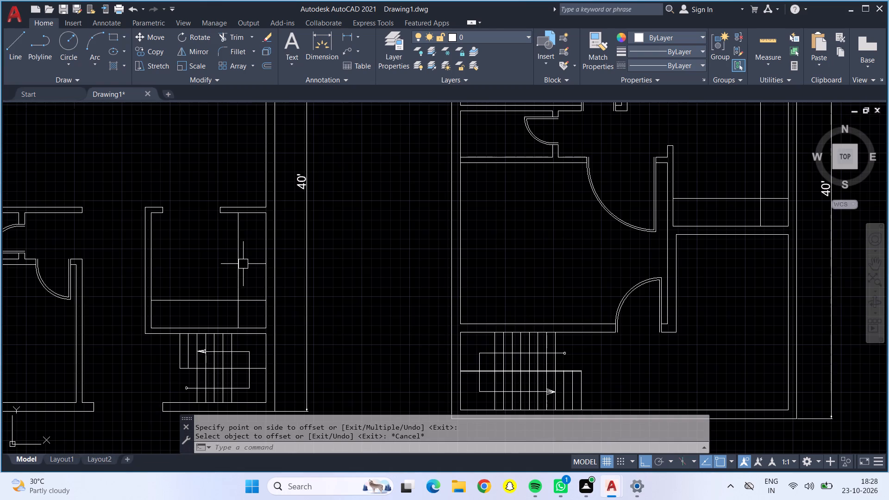
Trim the overlapping ends of the counter lines where they cross at the room corners in all three plans.
{"action": "left_click", "coordinate": [229, 38]}
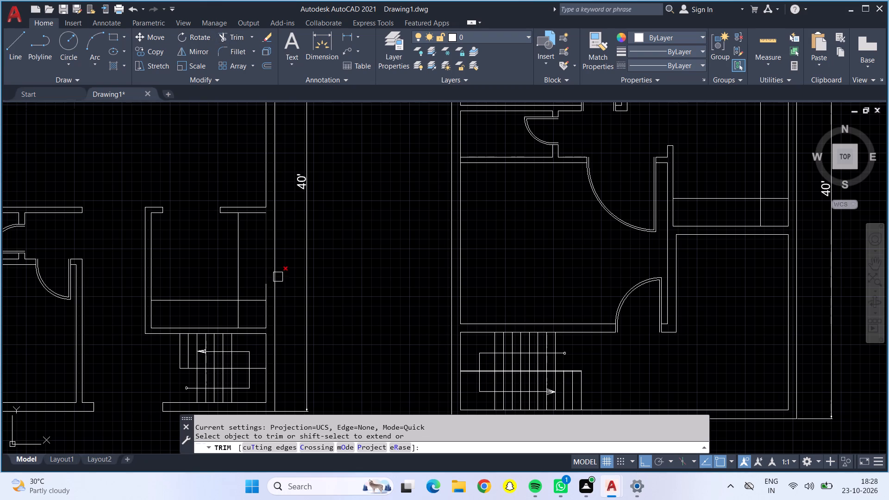
{"action": "left_click", "coordinate": [257, 298]}
{"action": "left_click", "coordinate": [240, 308]}
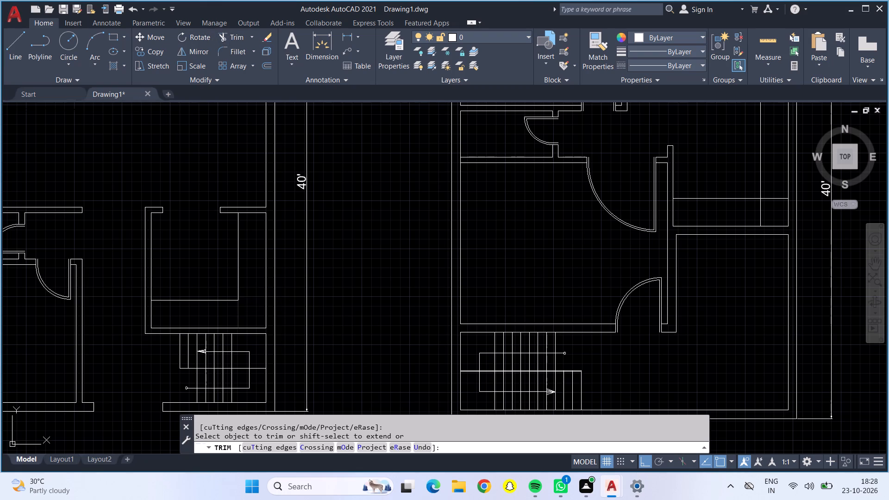
{"action": "middle_click_drag", "start_coordinate": [510, 271], "coordinate": [170, 310]}
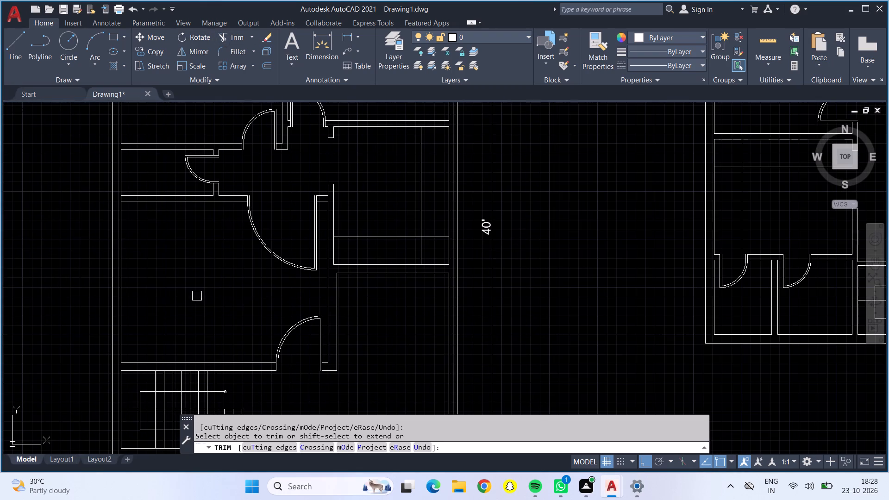
{"action": "left_click", "coordinate": [421, 244]}
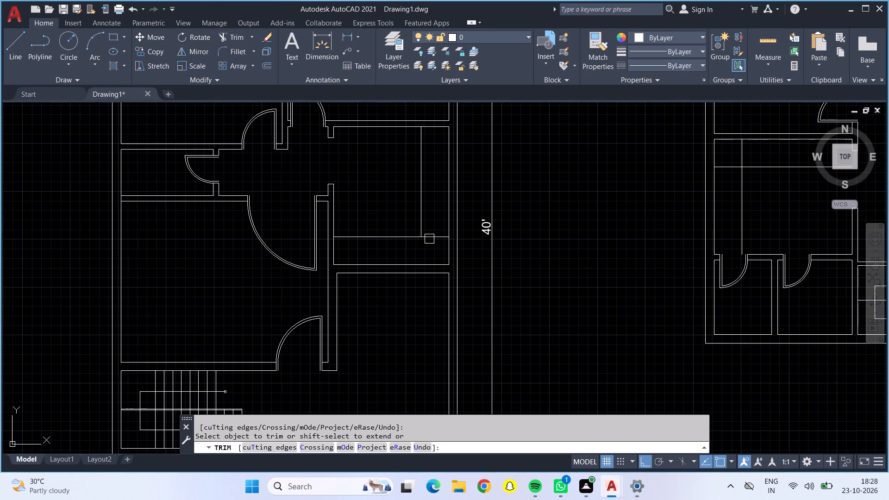
{"action": "left_click", "coordinate": [430, 239]}
{"action": "scroll", "coordinate": [430, 239], "scroll_direction": "down", "scroll_amount": 1}
{"action": "middle_click_drag", "start_coordinate": [571, 219], "coordinate": [353, 306]}
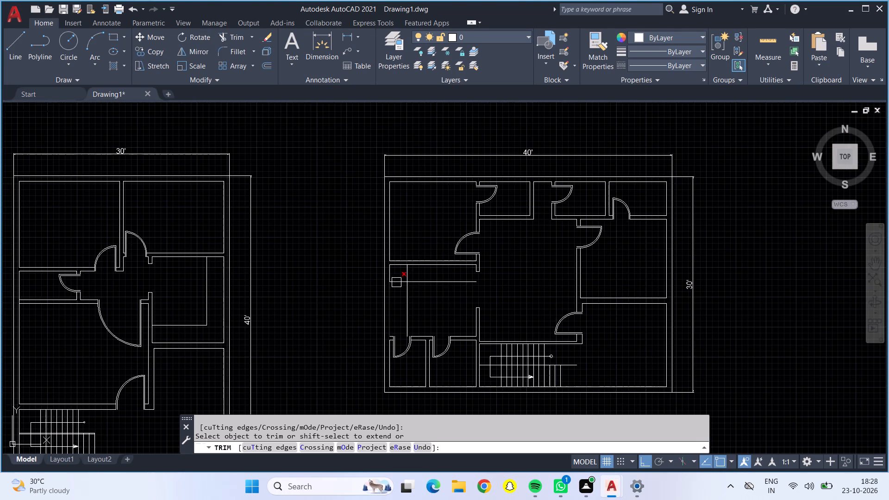
{"action": "scroll", "coordinate": [415, 275], "scroll_direction": "up", "scroll_amount": 3}
{"action": "left_click", "coordinate": [379, 270]}
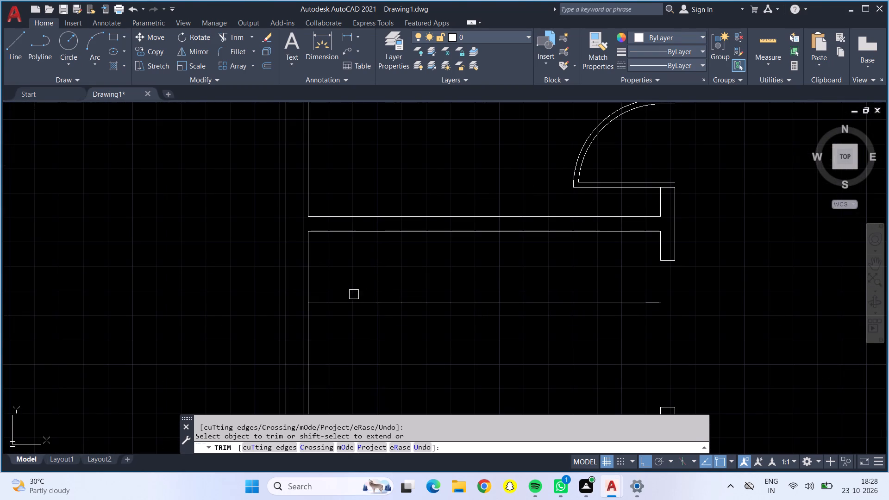
{"action": "left_click", "coordinate": [349, 300]}
{"action": "key", "text": "Escape"}
Draw an end line from the north wall to the third plan's counter edge near the east doorway, and trim the excess beyond it.
{"action": "left_click", "coordinate": [8, 50]}
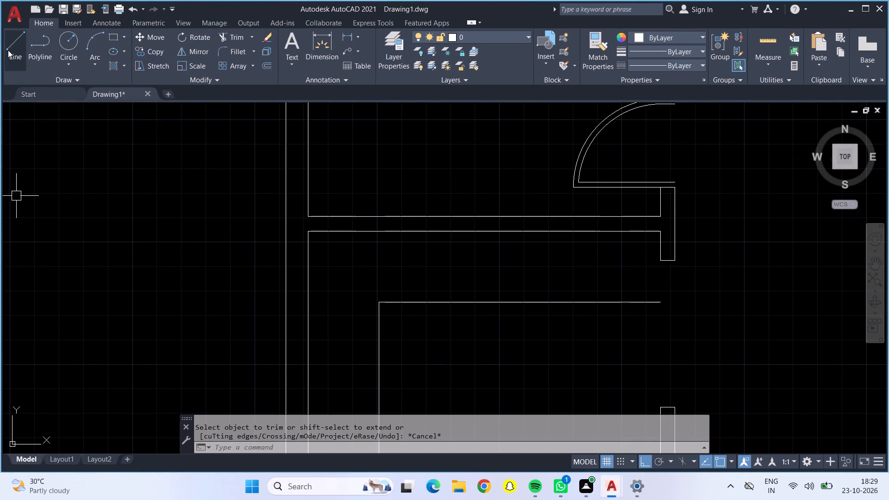
{"action": "left_click", "coordinate": [619, 229]}
{"action": "left_click", "coordinate": [618, 303]}
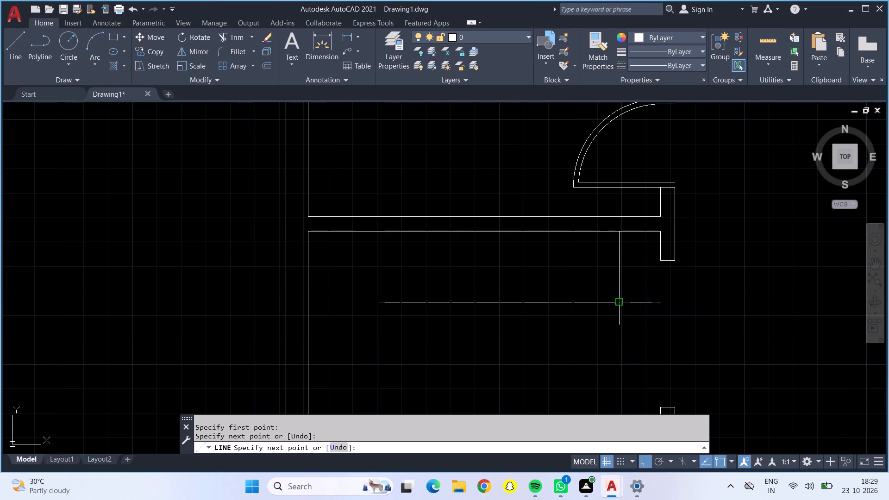
{"action": "key", "text": "Escape"}
{"action": "left_click", "coordinate": [239, 41]}
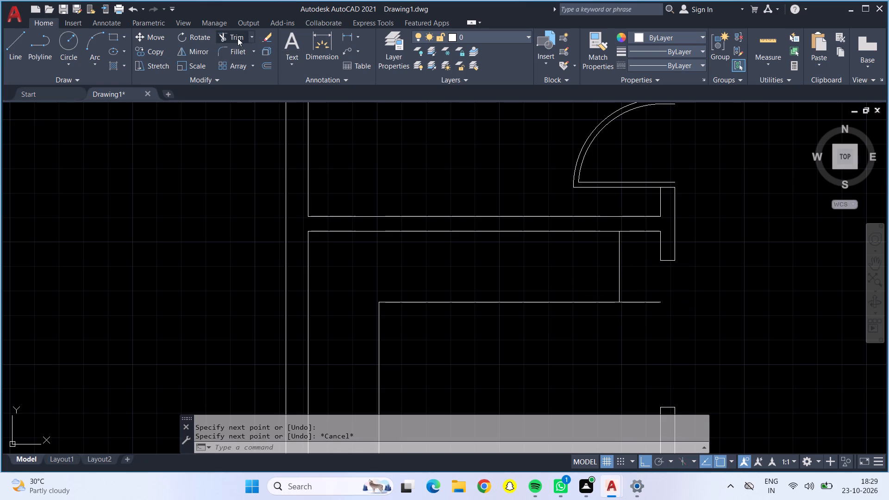
{"action": "left_click", "coordinate": [644, 300]}
{"action": "scroll", "coordinate": [642, 300], "scroll_direction": "down", "scroll_amount": 1}
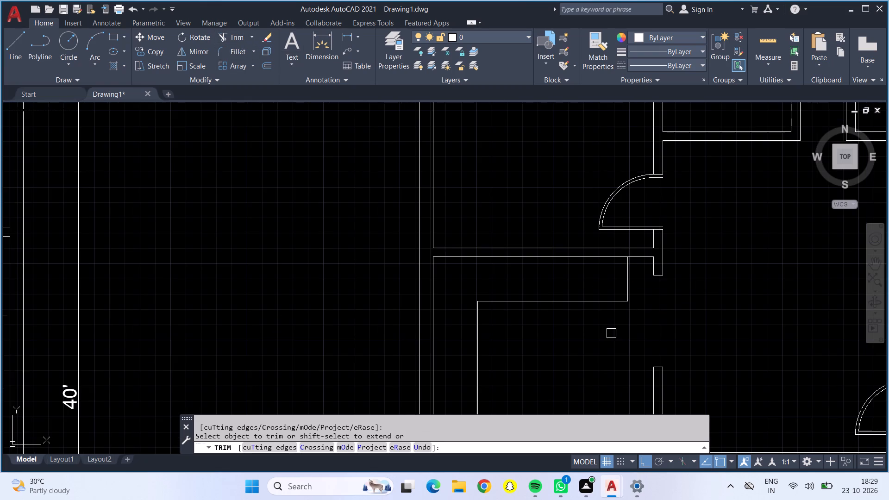
{"action": "middle_click_drag", "start_coordinate": [595, 349], "coordinate": [493, 189]}
{"action": "scroll", "coordinate": [353, 285], "scroll_direction": "up", "scroll_amount": 2}
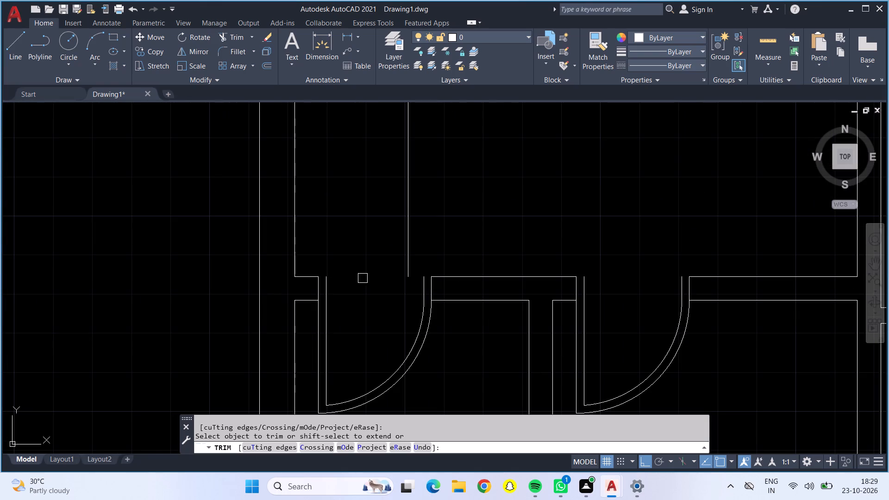
{"action": "key", "text": "Escape"}
{"action": "key", "text": "Escape"}
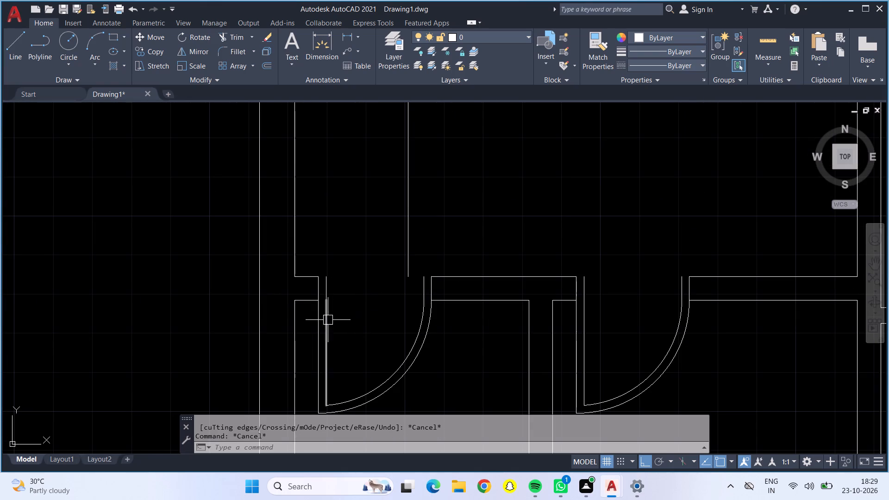
Delete the leaf lines and swing arcs of the westernmost door below the third plan's counter room.
{"action": "left_click", "coordinate": [324, 321]}
{"action": "left_click", "coordinate": [314, 322]}
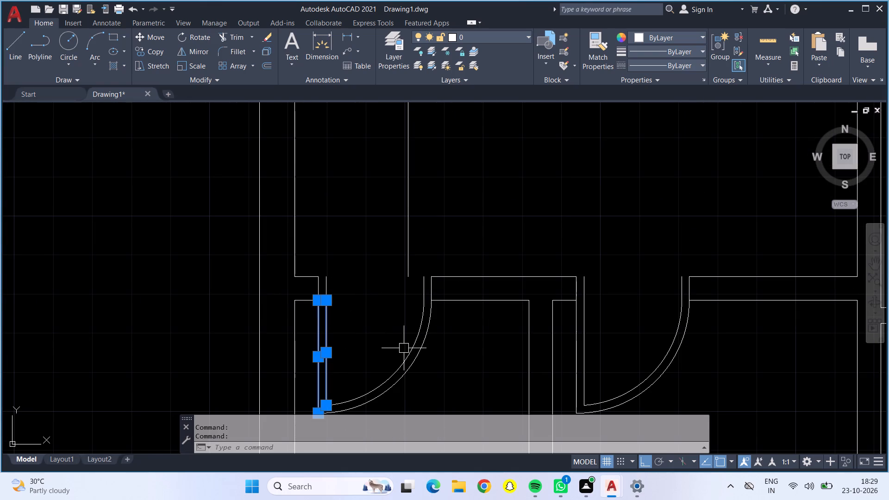
{"action": "left_click", "coordinate": [404, 350]}
{"action": "left_click", "coordinate": [415, 354]}
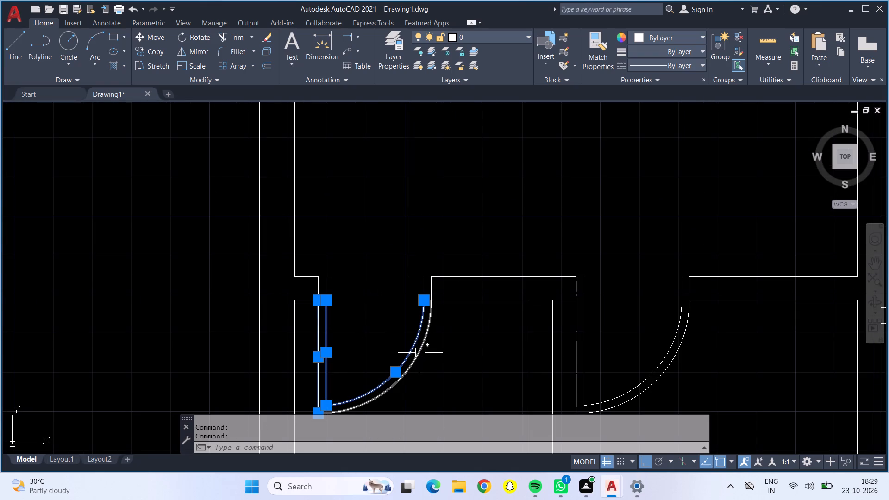
{"action": "left_click", "coordinate": [415, 356]}
{"action": "left_click", "coordinate": [417, 356]}
{"action": "key", "text": "Delete"}
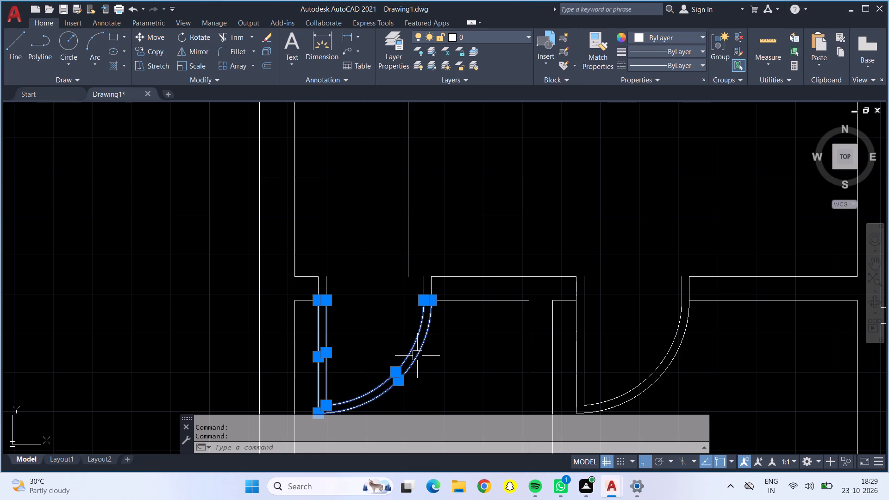
Delete the two short inner jamb lines left in the removed door's opening below the third plan's counter room.
{"action": "left_click", "coordinate": [422, 293]}
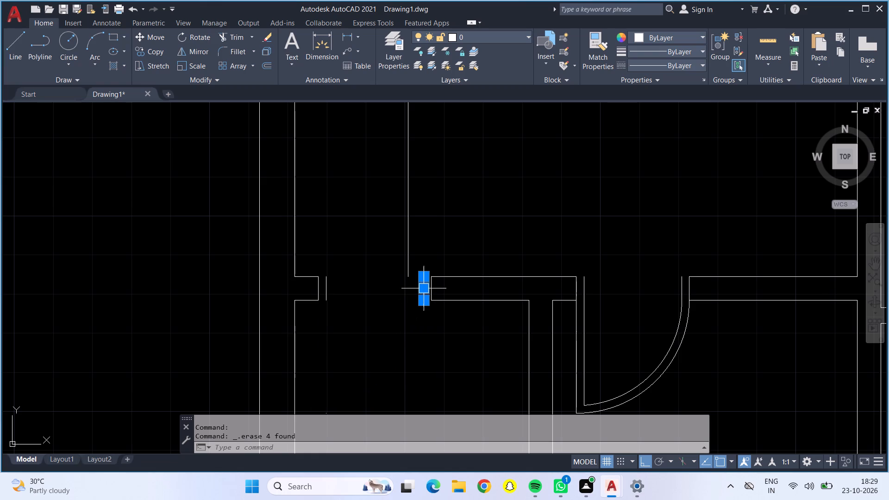
{"action": "left_click", "coordinate": [328, 288]}
{"action": "key", "text": "Delete"}
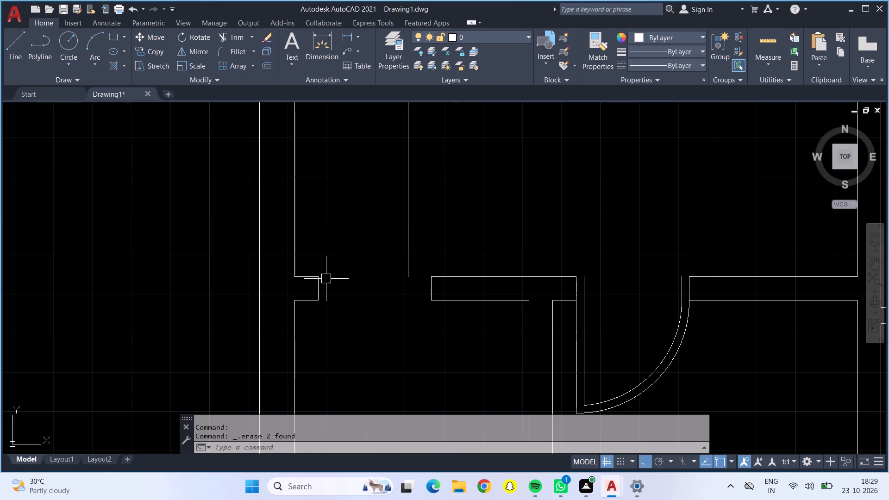
Draw lines bridging both wall faces across the removed door's opening.
{"action": "left_click", "coordinate": [2, 48]}
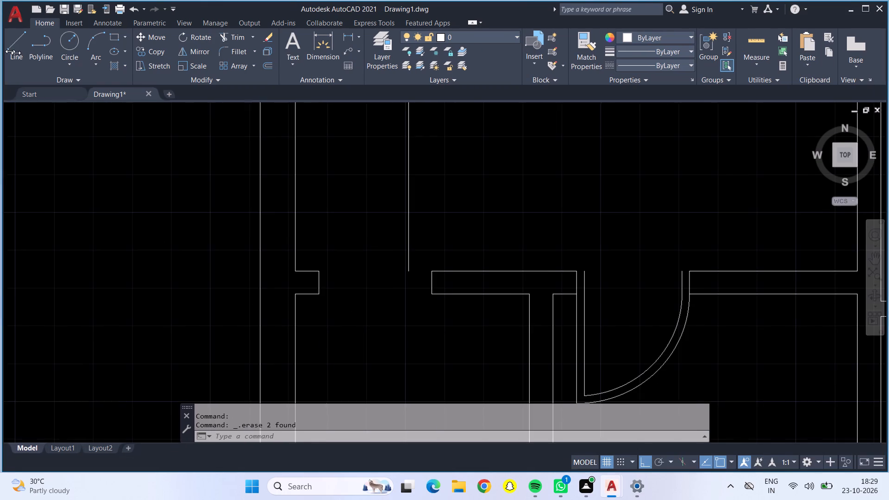
{"action": "left_click", "coordinate": [16, 53]}
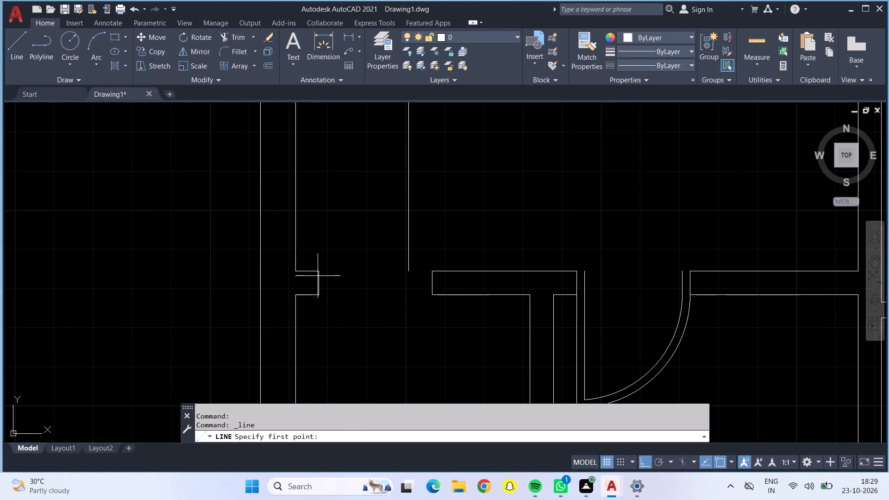
{"action": "left_click", "coordinate": [316, 269]}
{"action": "left_click", "coordinate": [430, 270]}
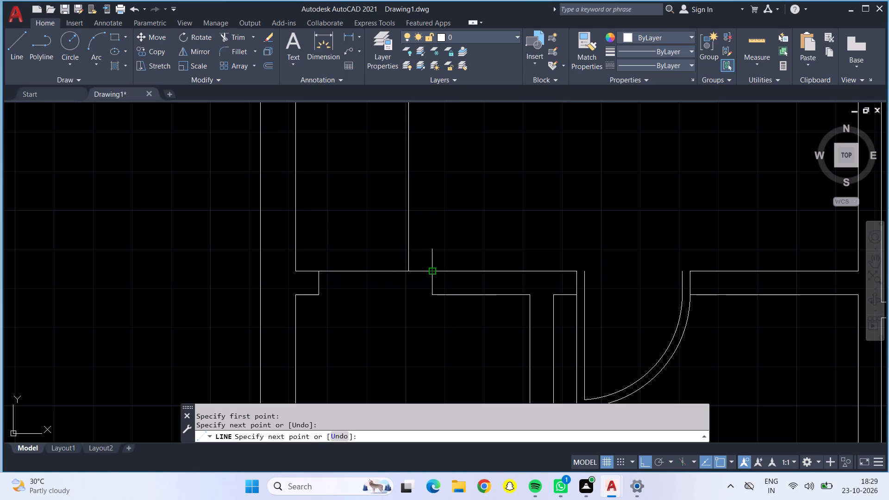
{"action": "left_click", "coordinate": [434, 292]}
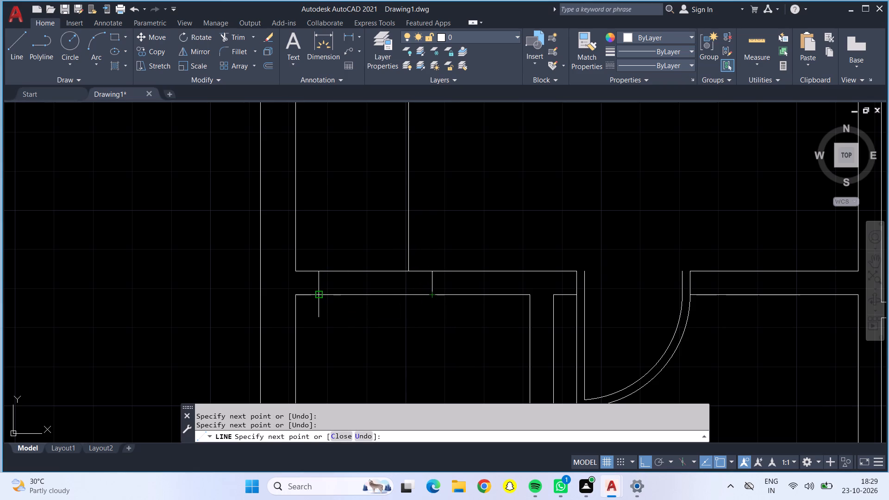
{"action": "left_click", "coordinate": [320, 296]}
{"action": "key", "text": "Escape"}
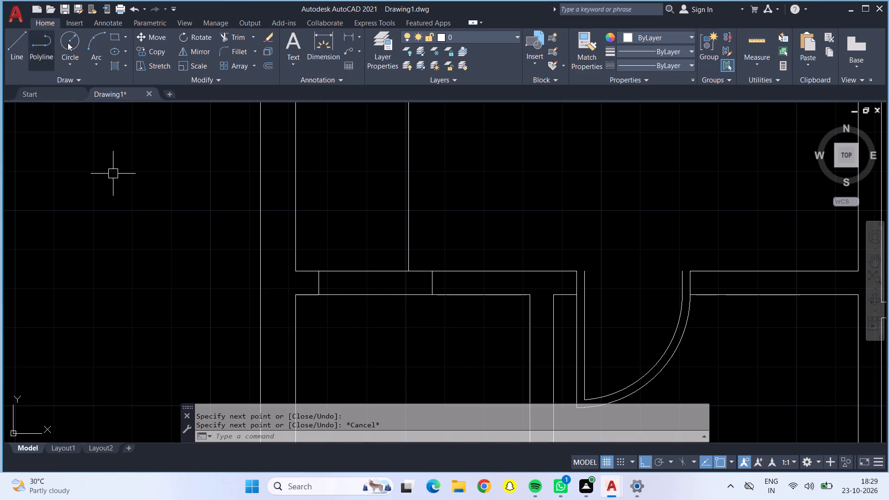
Trim away the two old jamb lines inside the closed wall stretch.
{"action": "left_click", "coordinate": [238, 33]}
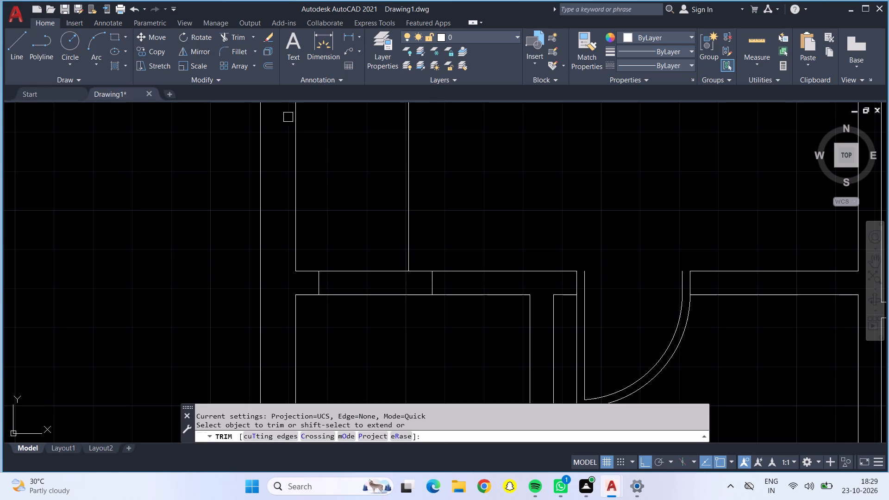
{"action": "left_click", "coordinate": [317, 279]}
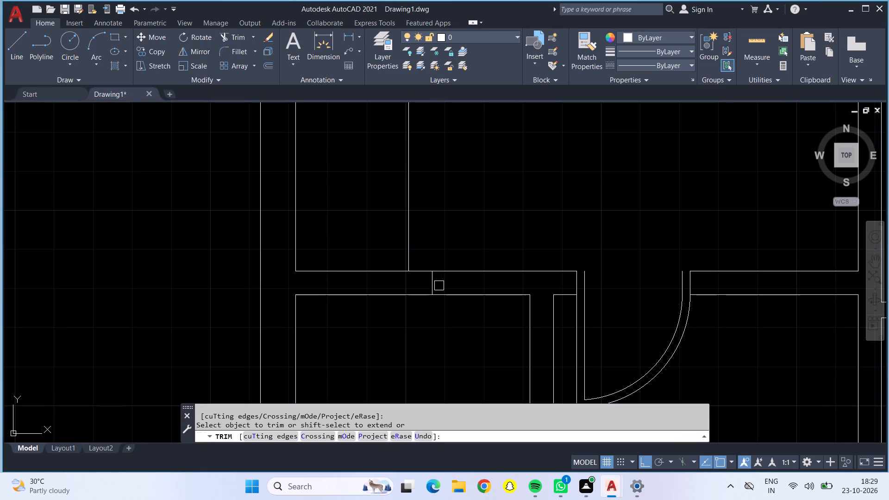
{"action": "left_click", "coordinate": [433, 281]}
{"action": "double_click", "coordinate": [433, 281]}
{"action": "key", "text": "Escape"}
Outline a 2' wide door opening in that wall, starting 2" west of the small southwest room's northeast inner corner.
{"action": "left_click", "coordinate": [25, 35]}
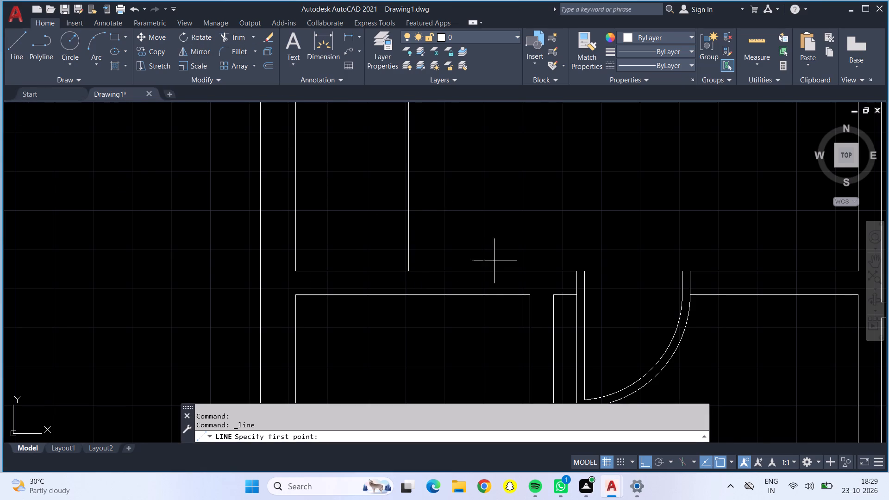
{"action": "scroll", "coordinate": [495, 271], "scroll_direction": "up", "scroll_amount": 1}
{"action": "middle_click_drag", "start_coordinate": [528, 288], "coordinate": [359, 302]}
{"action": "scroll", "coordinate": [359, 302], "scroll_direction": "up", "scroll_amount": 1}
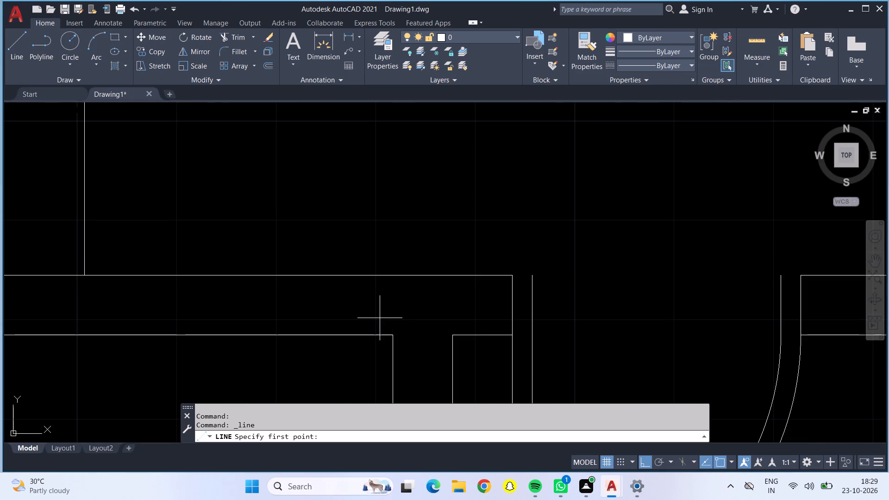
{"action": "left_click", "coordinate": [393, 337]}
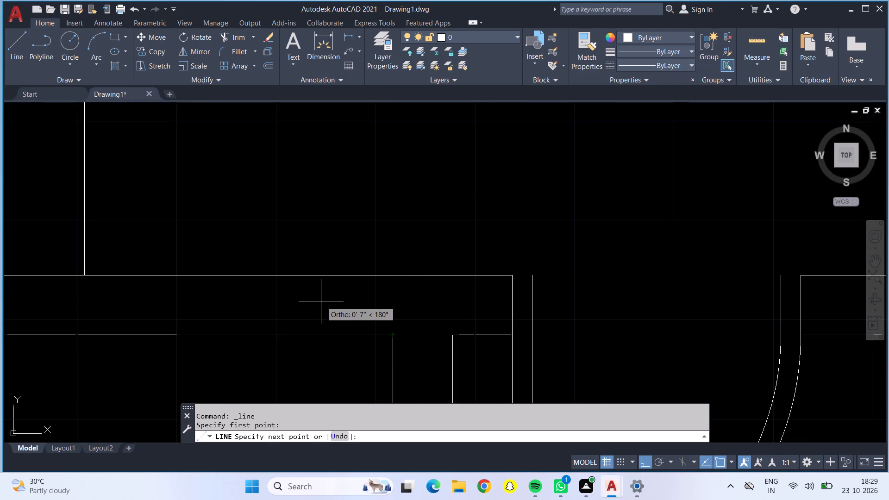
{"action": "type", "text": "2\""}
{"action": "key", "text": "Return"}
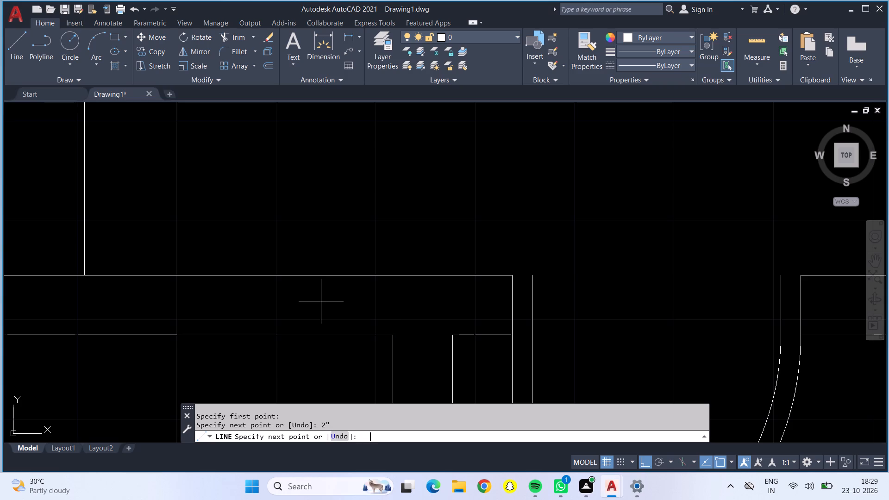
{"action": "left_click", "coordinate": [373, 274]}
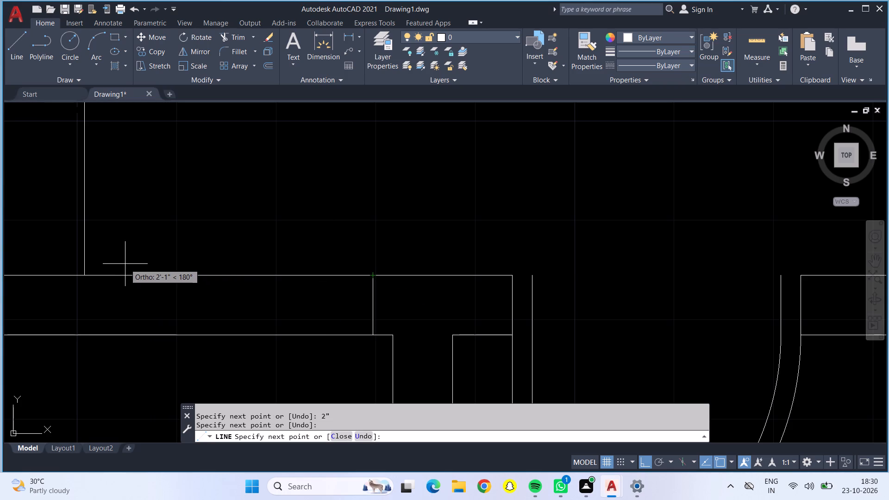
{"action": "type", "text": "2'"}
{"action": "key", "text": "Return"}
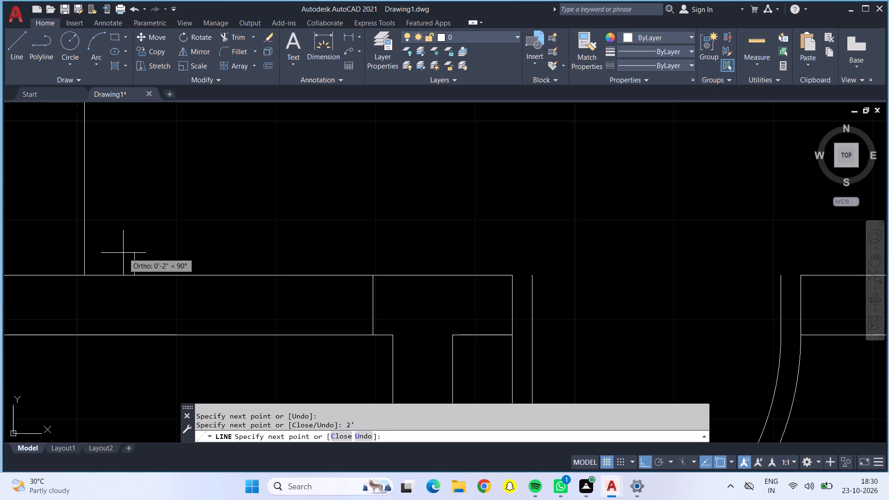
{"action": "left_click_drag", "start_coordinate": [131, 337], "coordinate": [138, 336]}
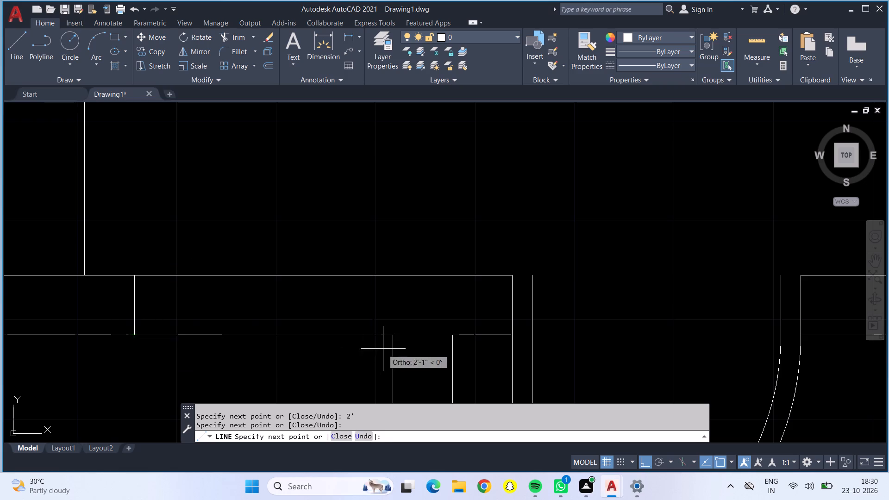
{"action": "left_click", "coordinate": [371, 336]}
Draw a 2' door leaf line southward from the bottom of the new opening's east jamb.
{"action": "scroll", "coordinate": [376, 380], "scroll_direction": "down", "scroll_amount": 1}
{"action": "middle_click_drag", "start_coordinate": [376, 380], "coordinate": [356, 255]}
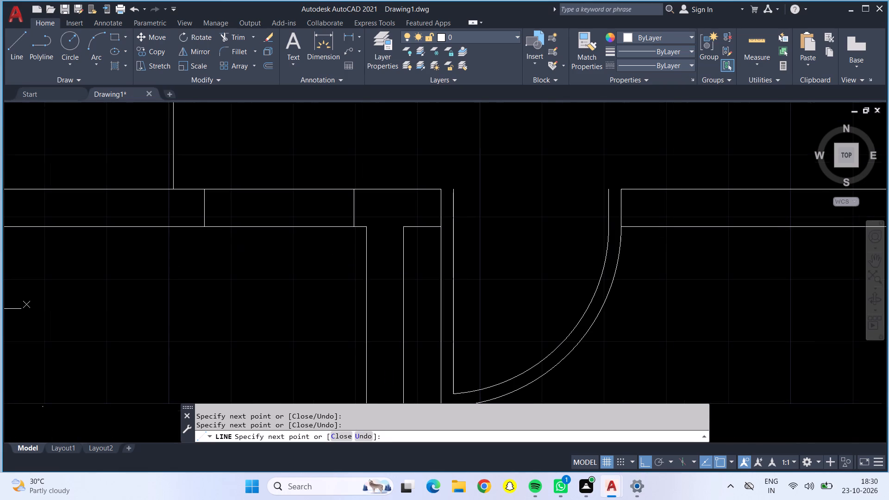
{"action": "type", "text": "2'"}
{"action": "key", "text": "Return"}
{"action": "key", "text": "Return"}
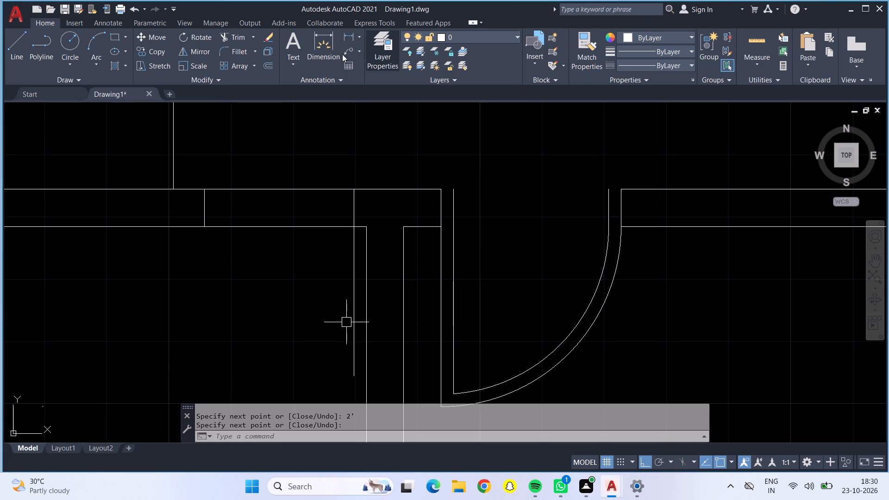
Trim the wall face lines between the two jambs of the new door opening.
{"action": "left_click", "coordinate": [243, 38]}
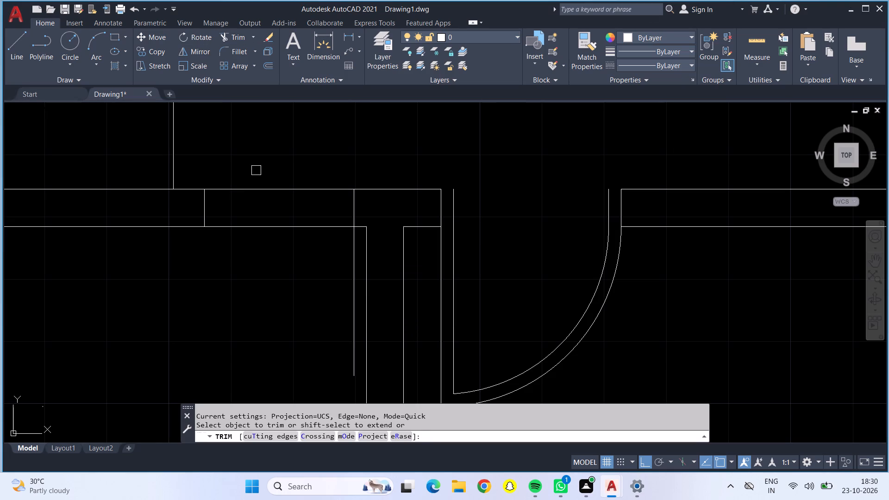
{"action": "left_click_drag", "start_coordinate": [256, 170], "coordinate": [258, 244]}
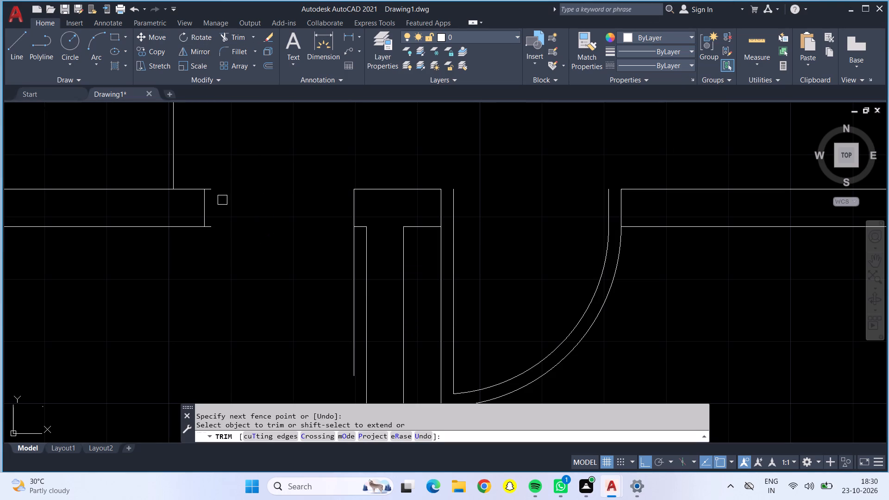
{"action": "left_click", "coordinate": [214, 188]}
{"action": "left_click", "coordinate": [214, 226]}
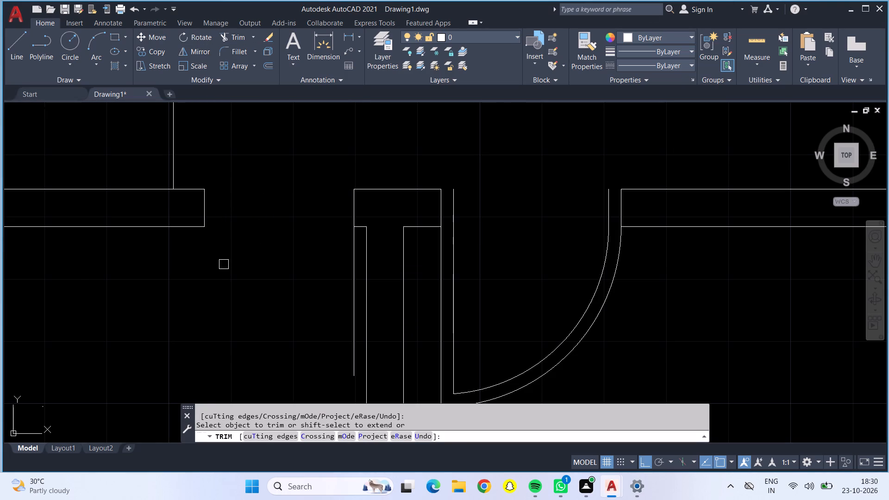
{"action": "scroll", "coordinate": [228, 270], "scroll_direction": "down", "scroll_amount": 1}
{"action": "middle_click_drag", "start_coordinate": [228, 270], "coordinate": [230, 298]}
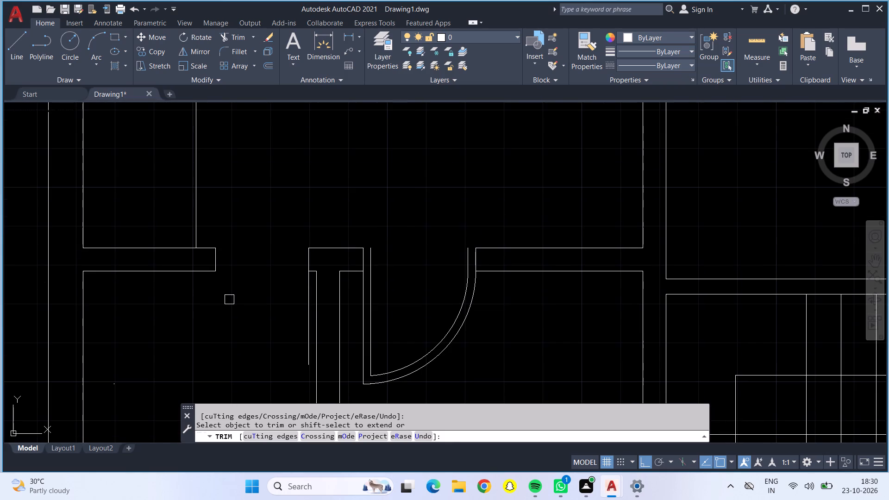
{"action": "double_click", "coordinate": [115, 382]}
{"action": "key", "text": "Escape"}
Draw a circle centred on the top of the door leaf at the east jamb, with its radius reaching the west jamb.
{"action": "scroll", "coordinate": [215, 332], "scroll_direction": "down", "scroll_amount": 1}
{"action": "scroll", "coordinate": [269, 237], "scroll_direction": "down", "scroll_amount": 1}
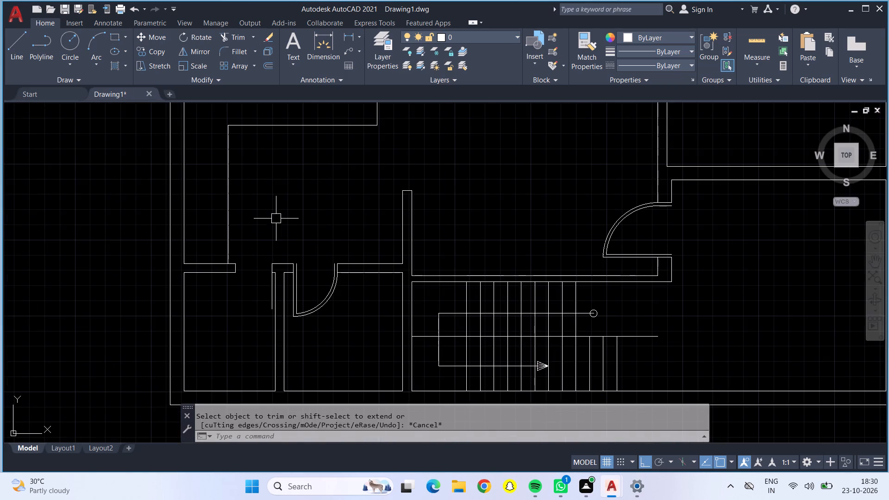
{"action": "middle_click_drag", "start_coordinate": [276, 217], "coordinate": [106, 341]}
{"action": "scroll", "coordinate": [342, 293], "scroll_direction": "down", "scroll_amount": 3}
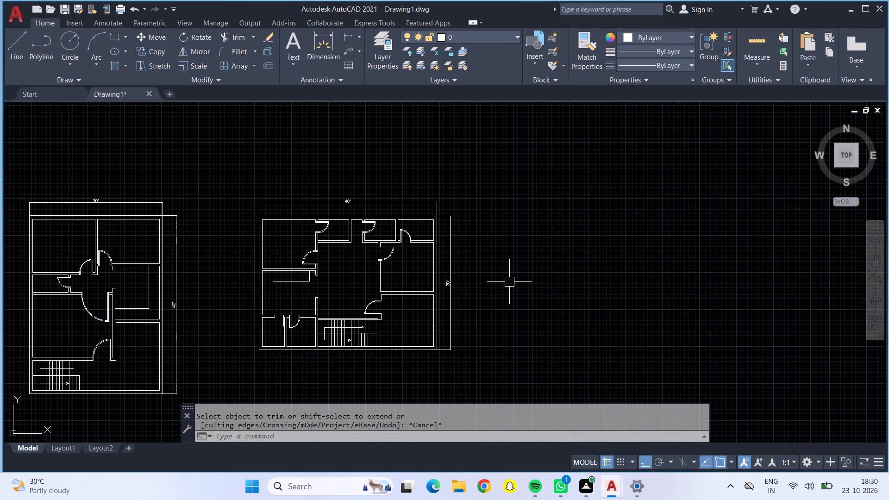
{"action": "middle_click_drag", "start_coordinate": [230, 303], "coordinate": [337, 286]}
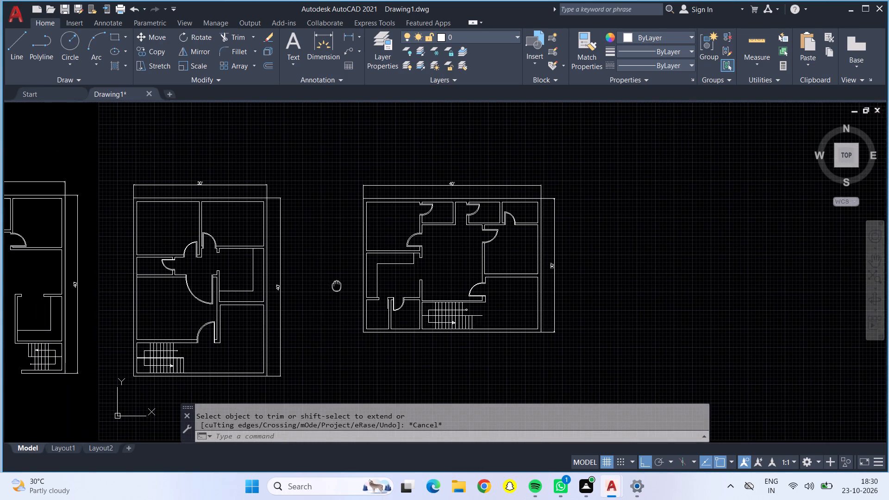
{"action": "middle_click_drag", "start_coordinate": [337, 286], "coordinate": [338, 286]}
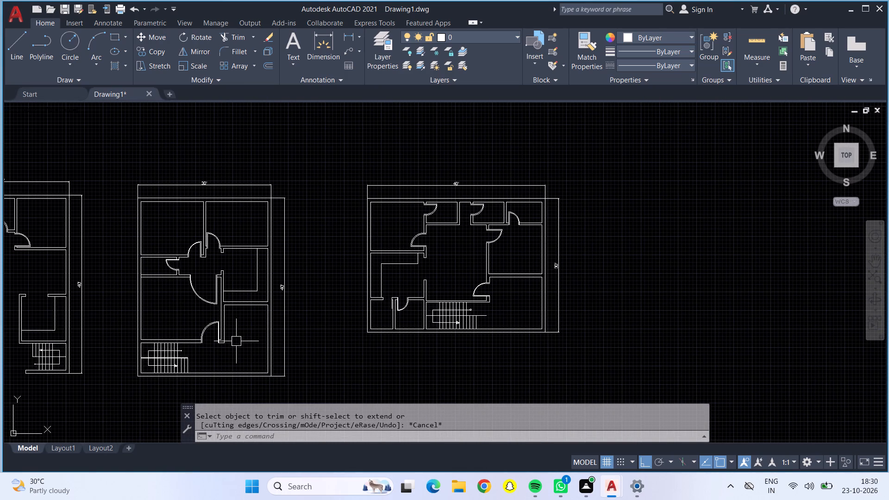
{"action": "left_click", "coordinate": [75, 36]}
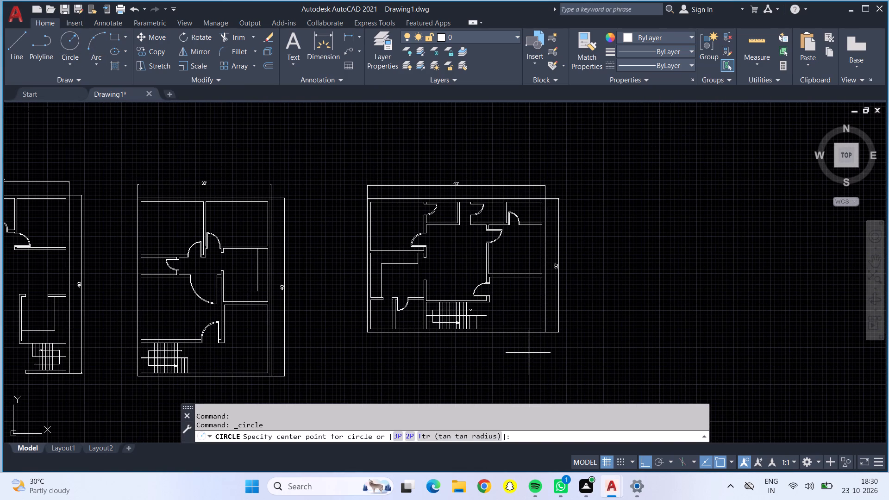
{"action": "scroll", "coordinate": [375, 314], "scroll_direction": "up", "scroll_amount": 5}
{"action": "middle_click_drag", "start_coordinate": [474, 222], "coordinate": [384, 314]}
{"action": "scroll", "coordinate": [383, 313], "scroll_direction": "up", "scroll_amount": 1}
{"action": "left_click", "coordinate": [488, 240]}
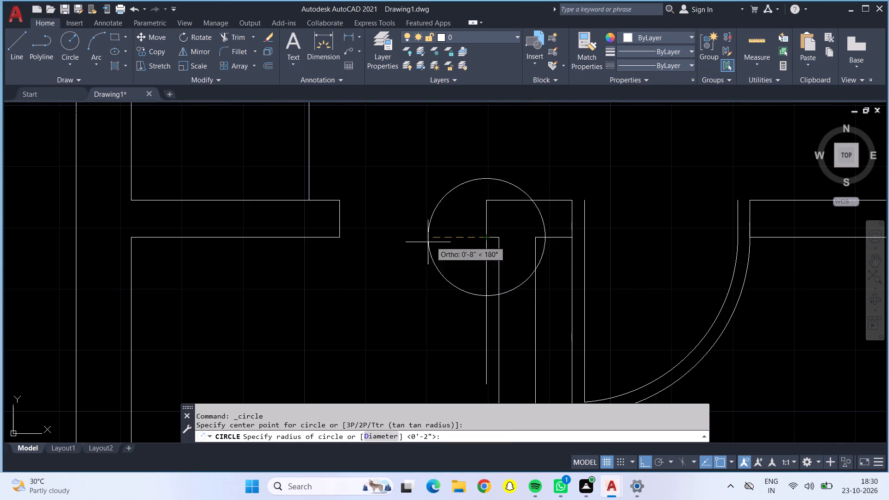
{"action": "left_click", "coordinate": [338, 236]}
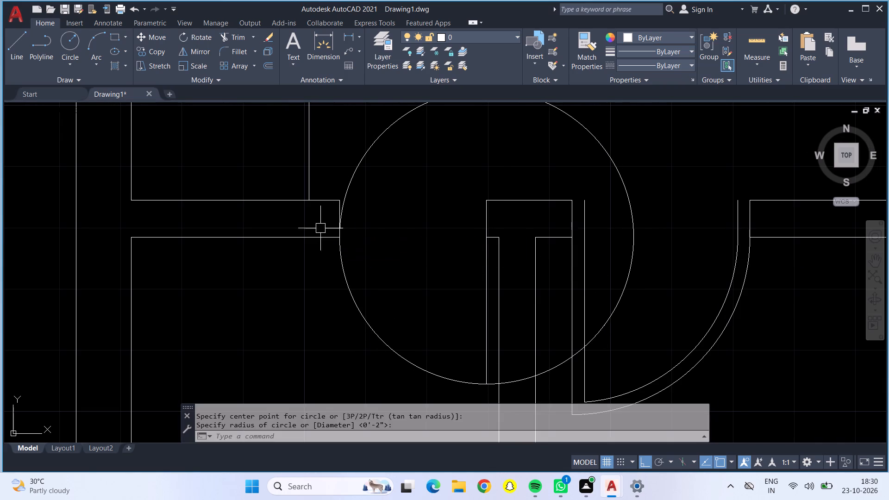
{"action": "key", "text": "Escape"}
Trim the new door's circle to a quarter arc running from the west jamb to the bottom of the door leaf.
{"action": "left_click", "coordinate": [224, 32]}
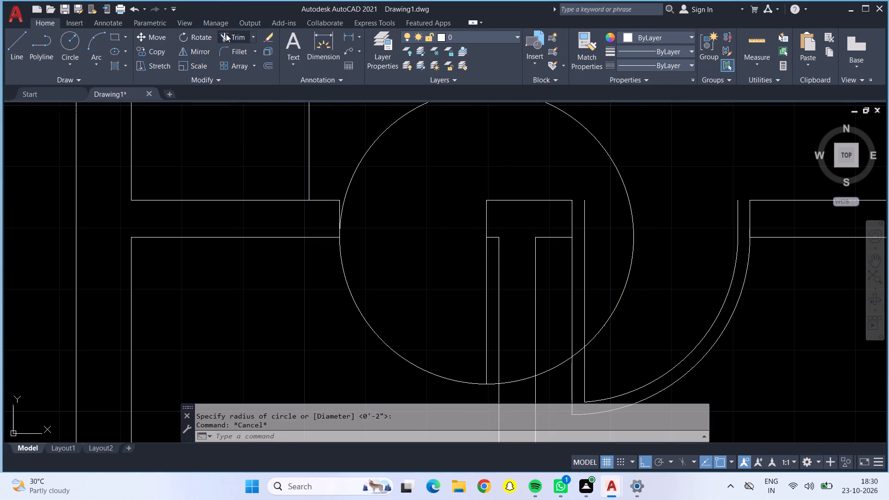
{"action": "left_click", "coordinate": [378, 131]}
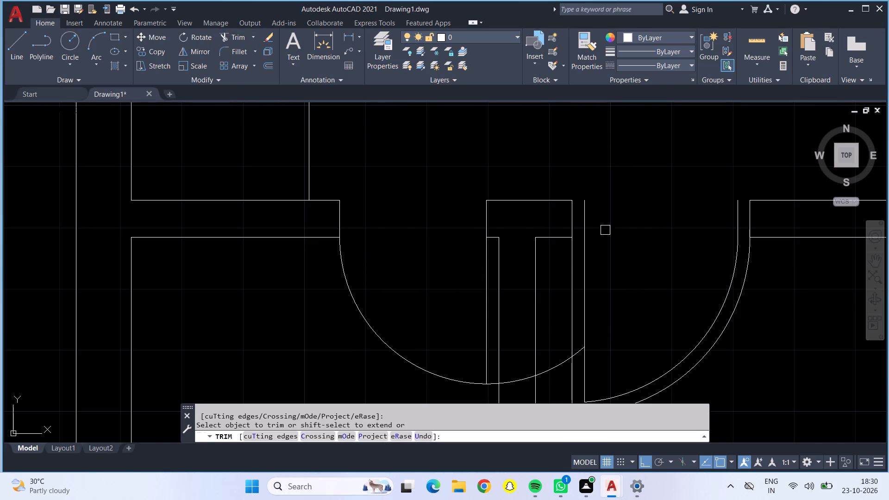
{"action": "left_click", "coordinate": [550, 362]}
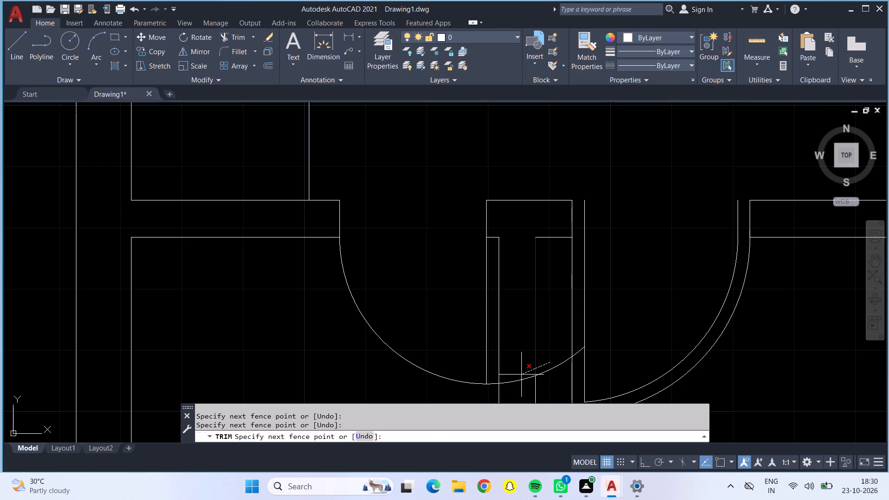
{"action": "left_click", "coordinate": [558, 389]}
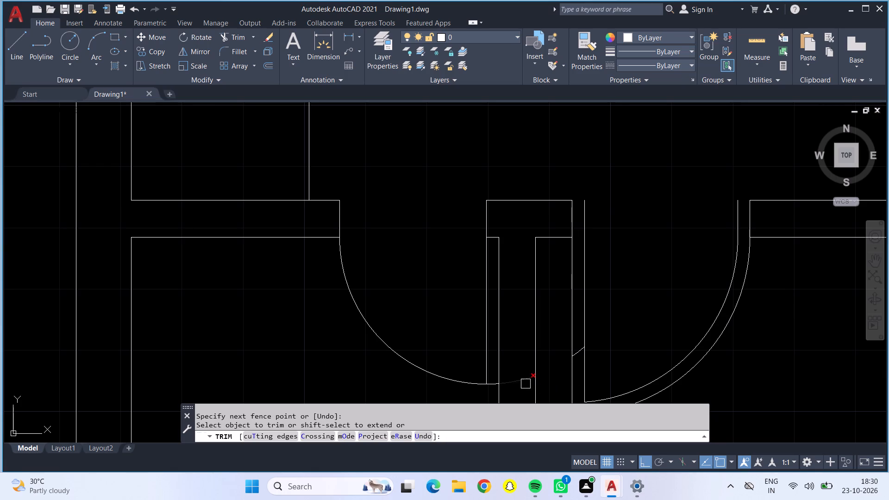
{"action": "left_click", "coordinate": [519, 376]}
{"action": "left_click", "coordinate": [494, 385]}
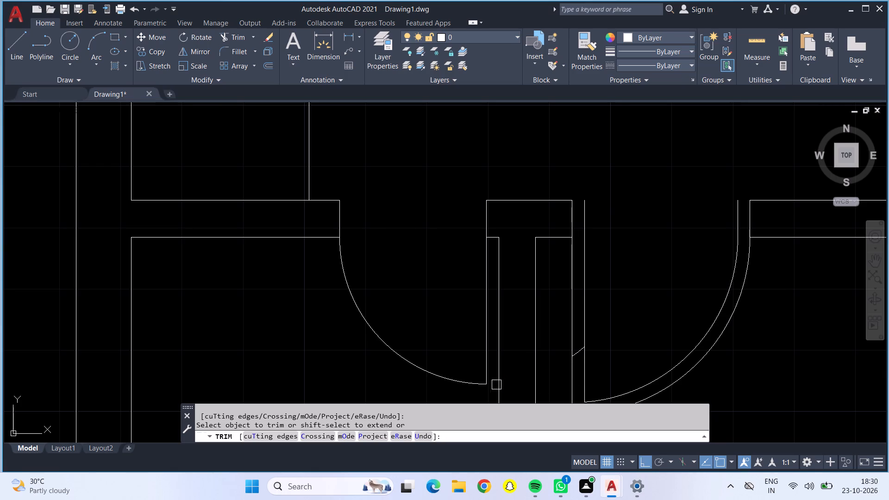
{"action": "left_click", "coordinate": [575, 354]}
{"action": "middle_click_drag", "start_coordinate": [452, 325], "coordinate": [458, 303]}
{"action": "key", "text": "Escape"}
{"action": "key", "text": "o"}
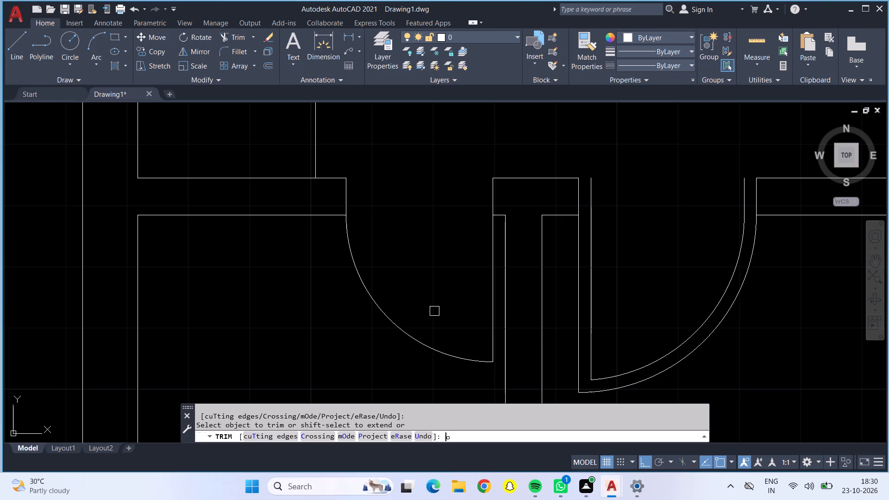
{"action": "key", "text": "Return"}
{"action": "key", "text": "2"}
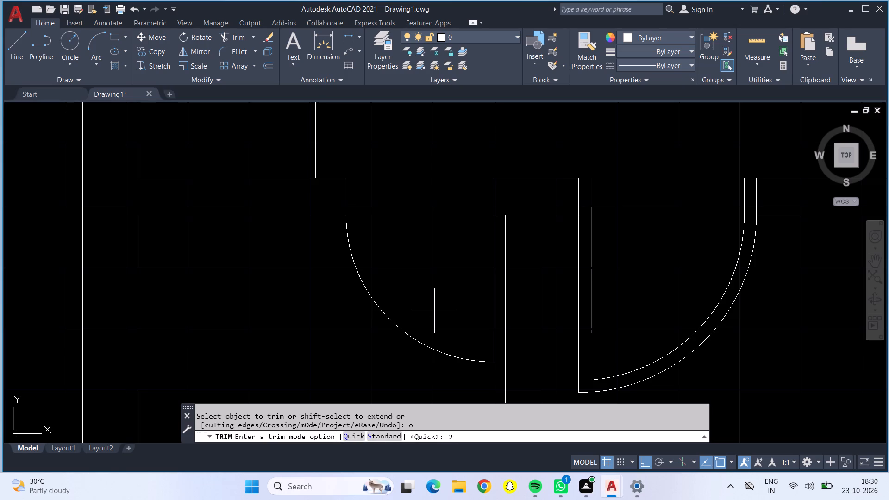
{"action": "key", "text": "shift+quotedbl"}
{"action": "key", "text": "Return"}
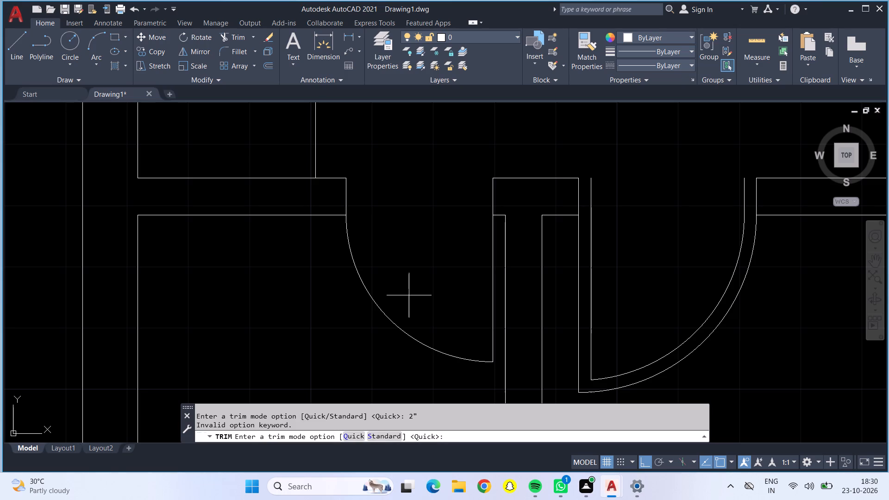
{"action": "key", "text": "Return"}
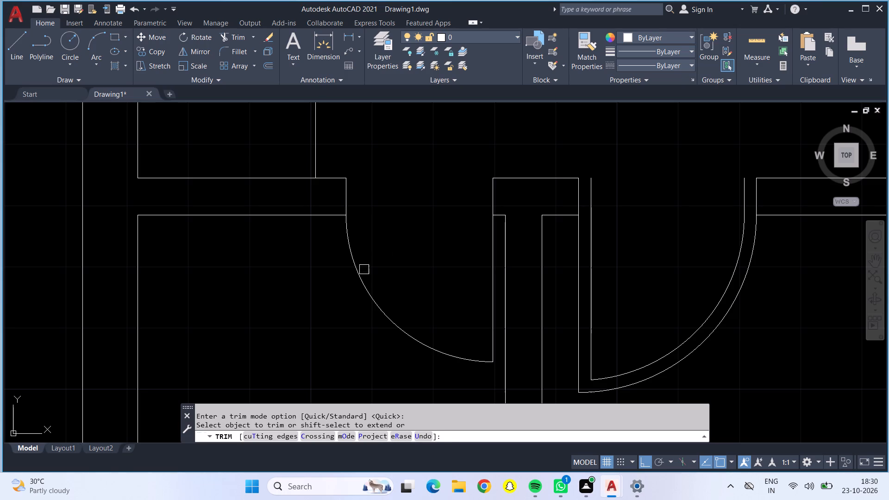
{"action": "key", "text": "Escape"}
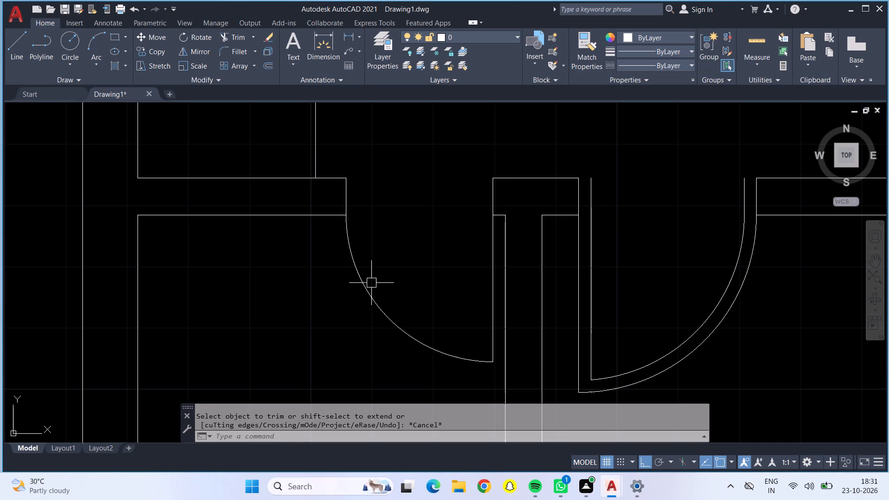
Offset the new door's west jamb, swing arc, east jamb and leaf line 2" toward the inside of the opening.
{"action": "key", "text": "o"}
{"action": "key", "text": "Return"}
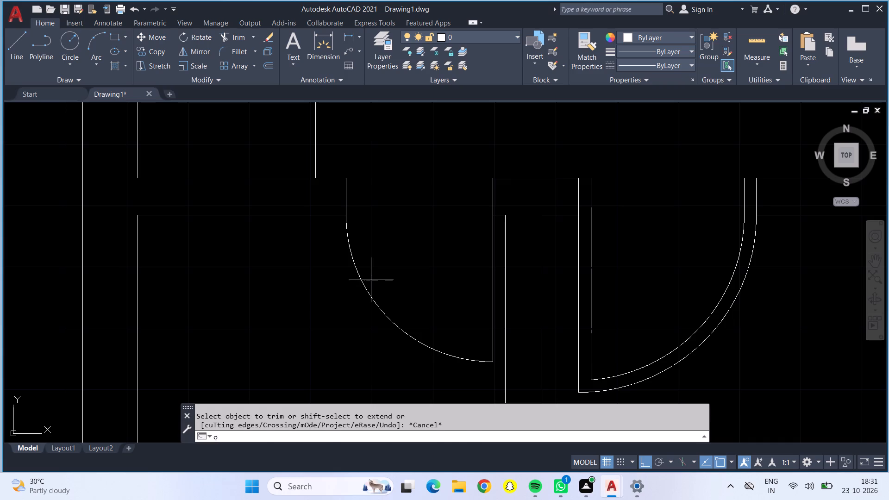
{"action": "type", "text": "2\""}
{"action": "key", "text": "Return"}
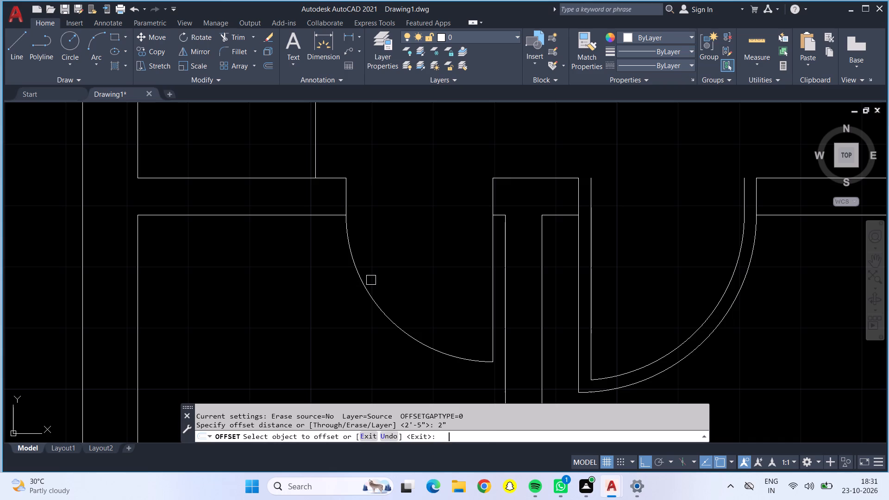
{"action": "left_click", "coordinate": [344, 196]}
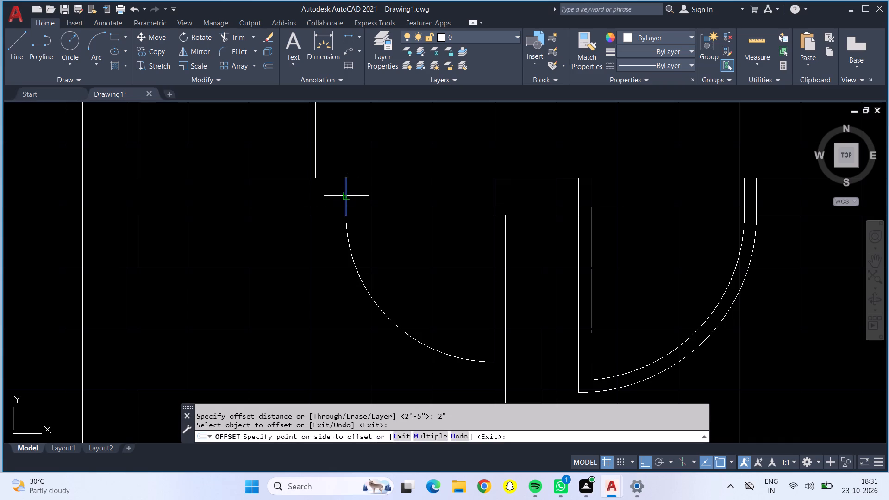
{"action": "left_click", "coordinate": [382, 210]}
{"action": "left_click_drag", "start_coordinate": [347, 242], "coordinate": [352, 244]}
{"action": "left_click", "coordinate": [381, 245]}
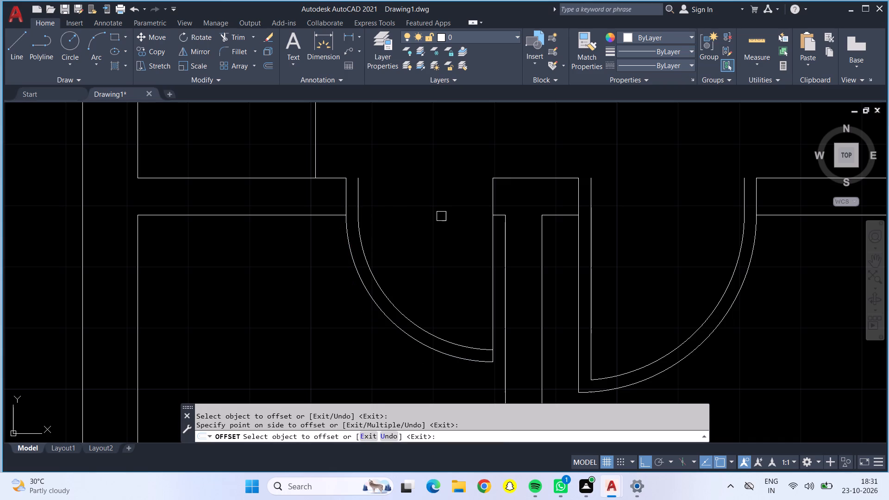
{"action": "left_click", "coordinate": [493, 200]}
{"action": "left_click", "coordinate": [419, 191]}
{"action": "left_click", "coordinate": [492, 255]}
{"action": "left_click", "coordinate": [424, 253]}
{"action": "key", "text": "Escape"}
Trim the overlapping ends of the inner arc and inner leaf line where they cross at the bottom of the door leaf.
{"action": "left_click", "coordinate": [236, 40]}
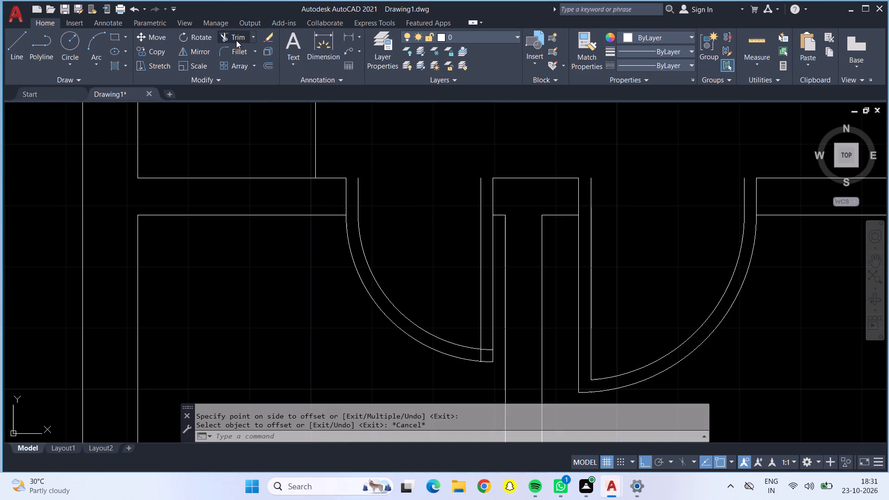
{"action": "scroll", "coordinate": [502, 375], "scroll_direction": "up", "scroll_amount": 3}
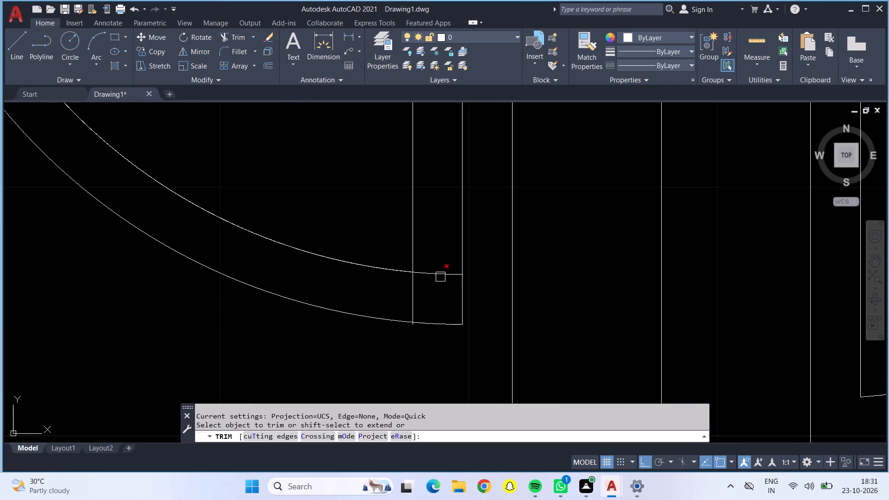
{"action": "left_click", "coordinate": [432, 275]}
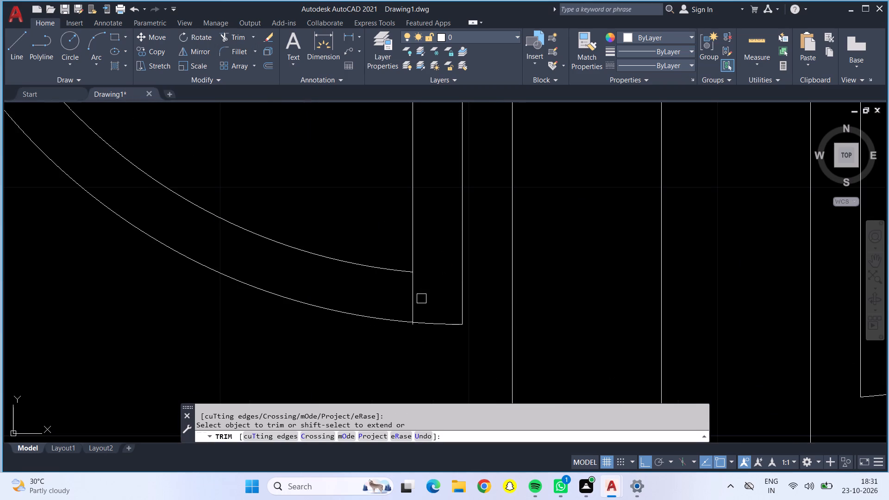
{"action": "left_click", "coordinate": [415, 299]}
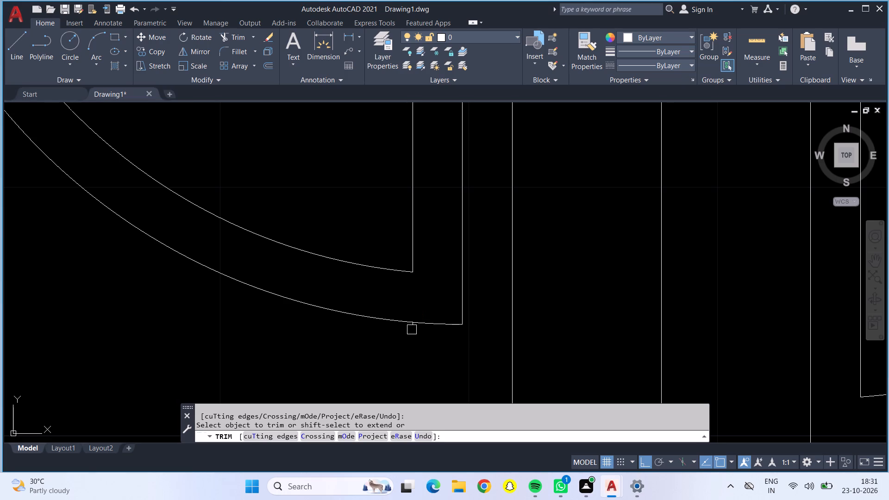
{"action": "left_click", "coordinate": [412, 328]}
{"action": "key", "text": "Escape"}
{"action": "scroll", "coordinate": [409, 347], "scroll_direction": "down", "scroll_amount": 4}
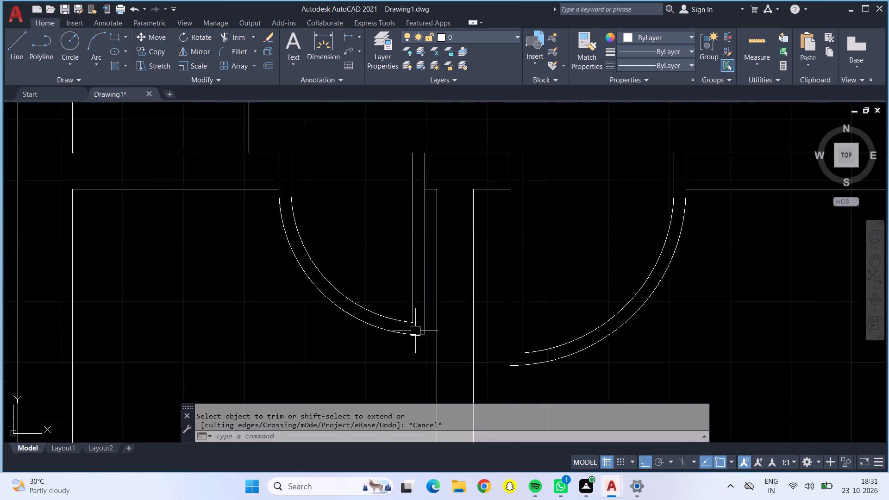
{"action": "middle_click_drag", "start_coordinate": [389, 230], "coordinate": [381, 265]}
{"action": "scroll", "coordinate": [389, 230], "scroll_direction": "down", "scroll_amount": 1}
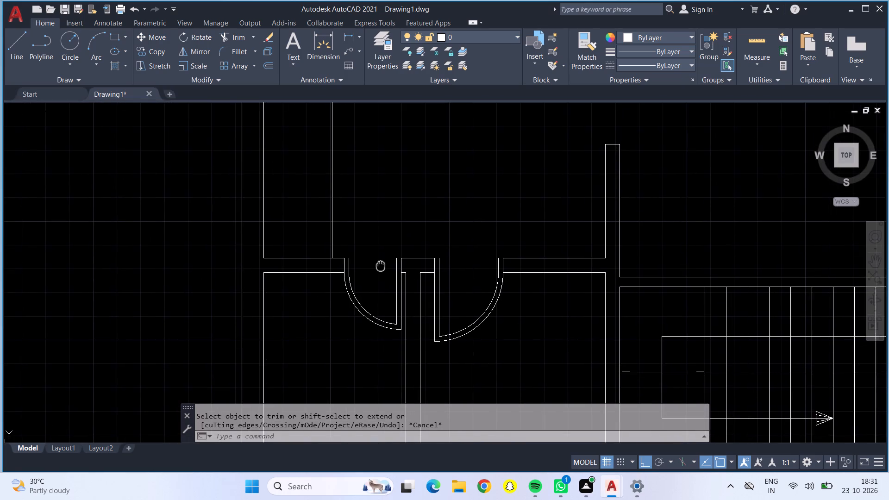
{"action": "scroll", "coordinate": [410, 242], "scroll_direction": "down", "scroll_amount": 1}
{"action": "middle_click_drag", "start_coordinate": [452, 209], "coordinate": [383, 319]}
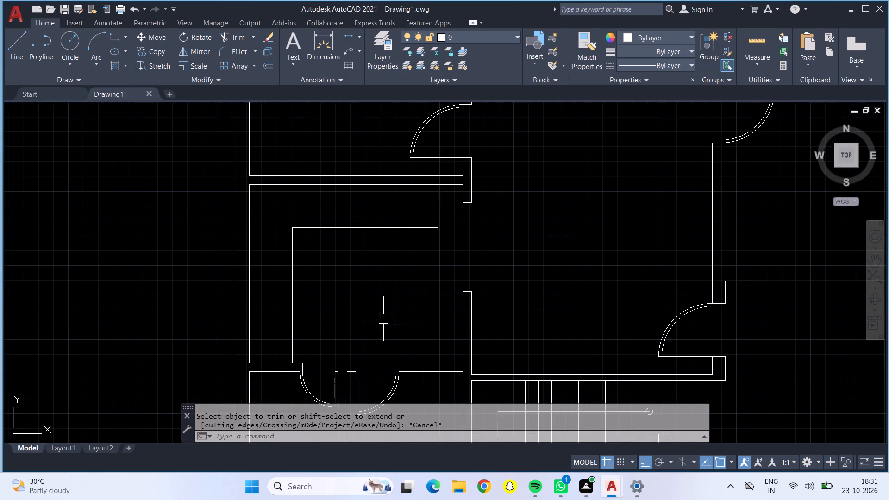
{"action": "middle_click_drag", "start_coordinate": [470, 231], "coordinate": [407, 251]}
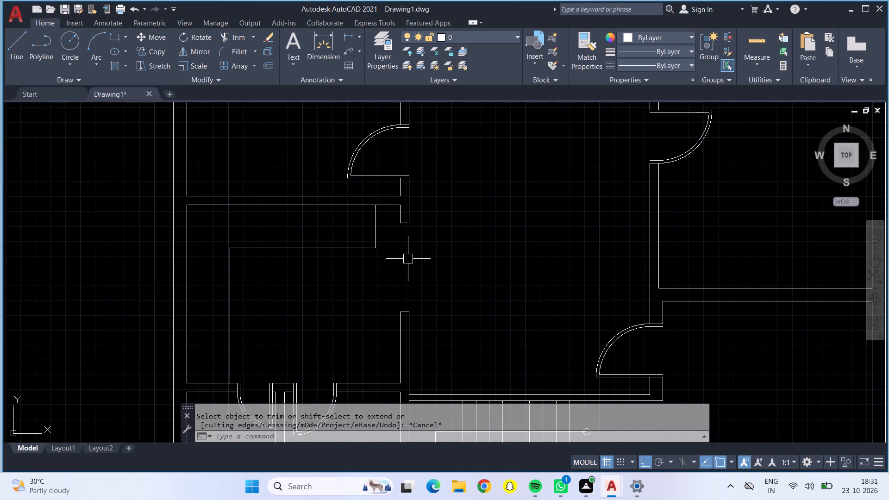